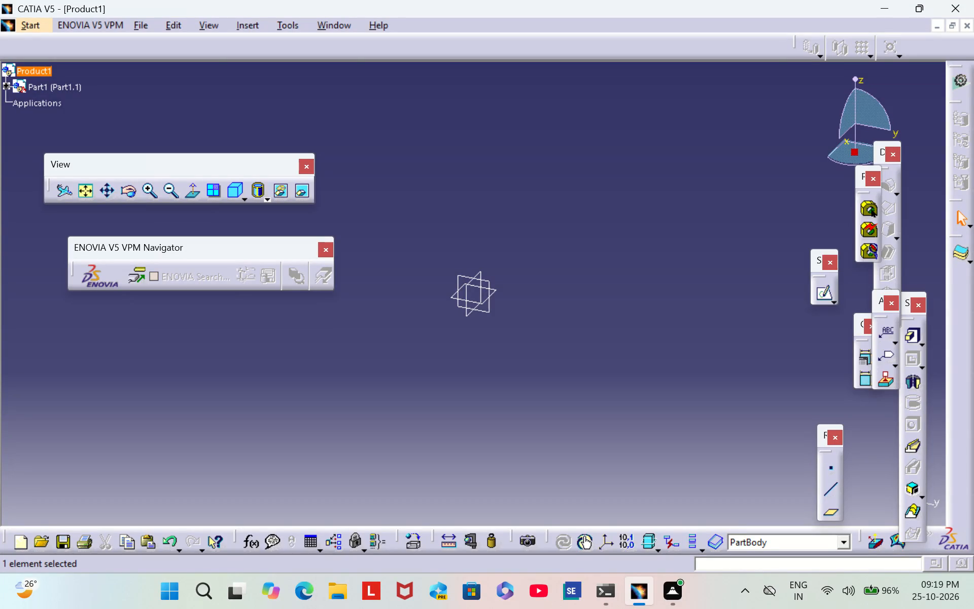
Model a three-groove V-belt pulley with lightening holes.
Start a new sketch on the xy plane of Part1.
{"action": "left_click", "coordinate": [493, 292]}
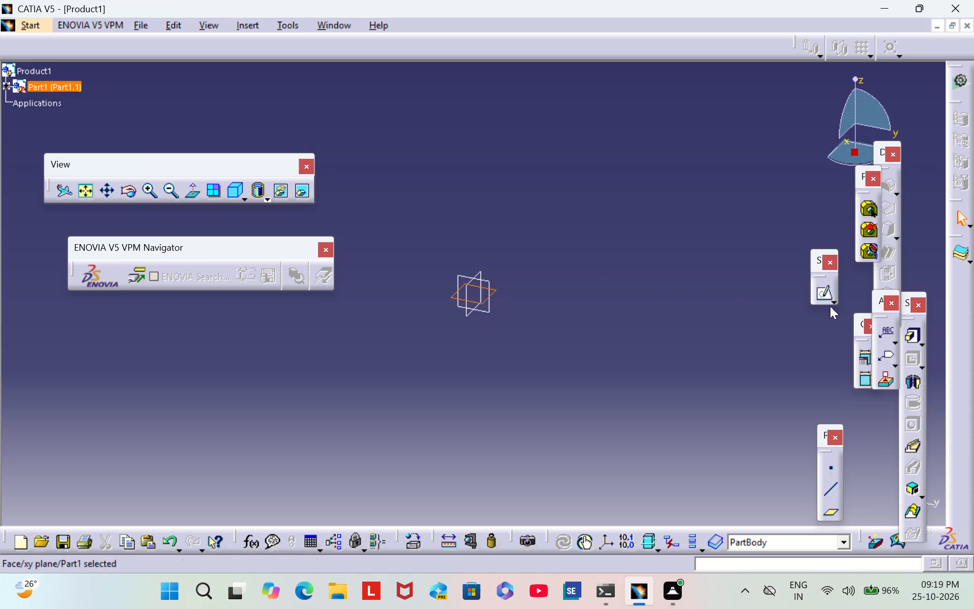
{"action": "left_click", "coordinate": [825, 299]}
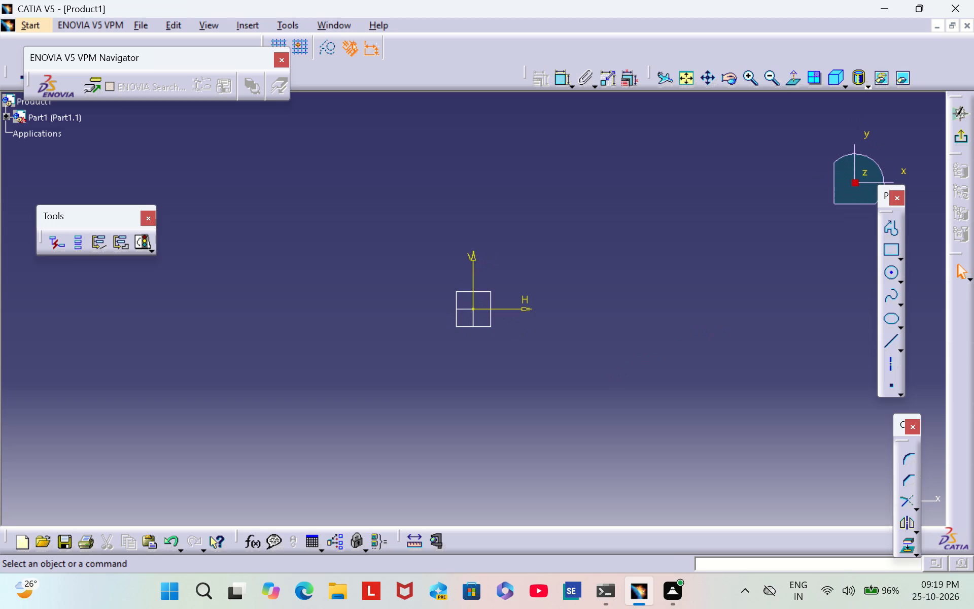
With Profile, sketch a tapered-groove contour from the vertical axis at about V 69 mm, with tops at about 93 mm, ending near H -82 mm.
{"action": "left_click", "coordinate": [892, 226]}
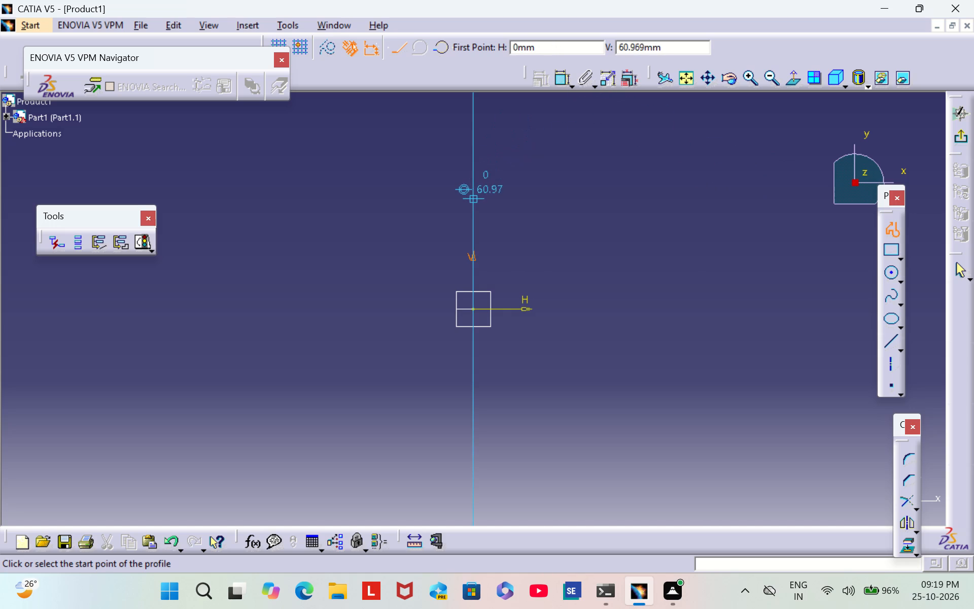
{"action": "left_click", "coordinate": [471, 184]}
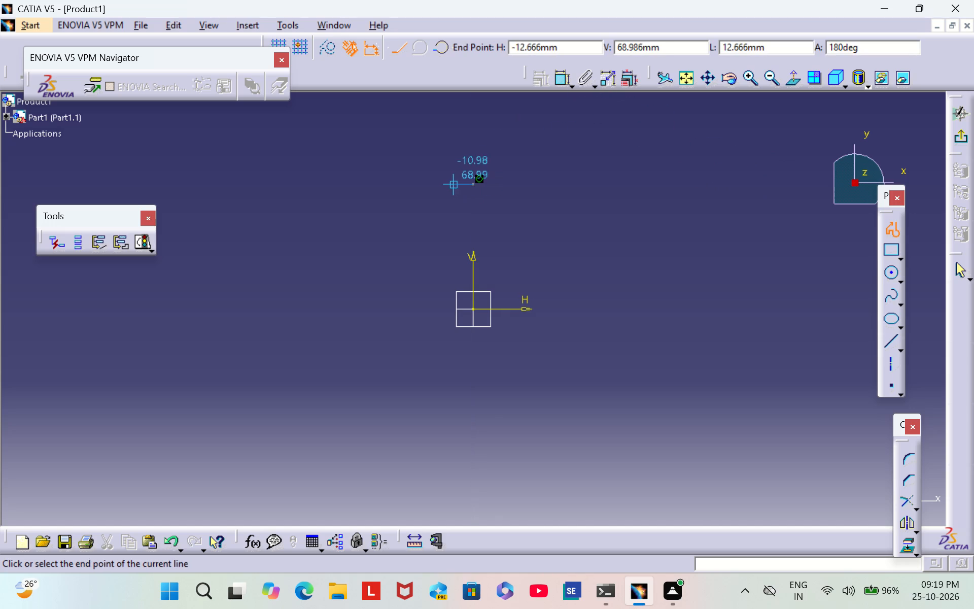
{"action": "left_click", "coordinate": [449, 184]}
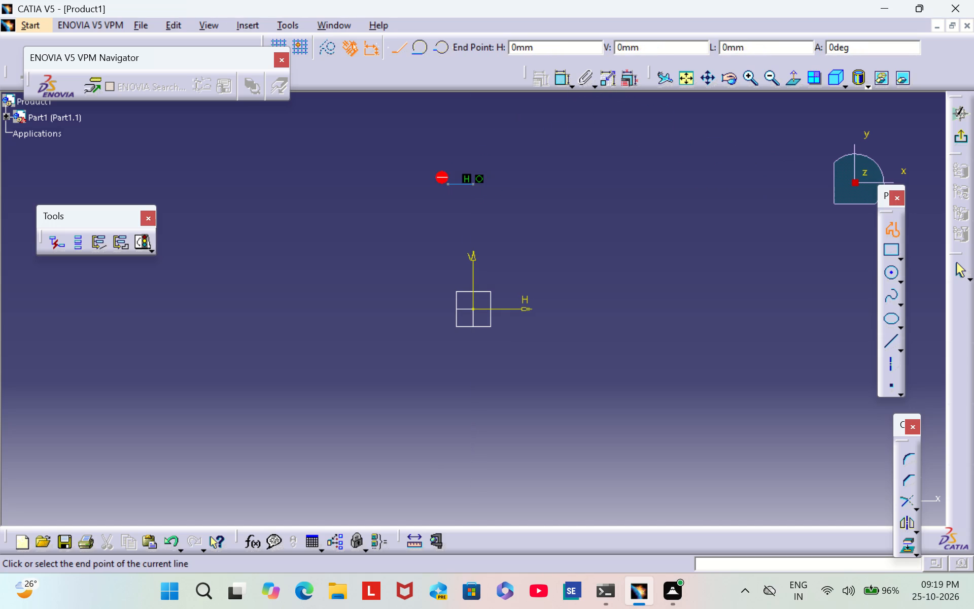
{"action": "left_click", "coordinate": [439, 141]}
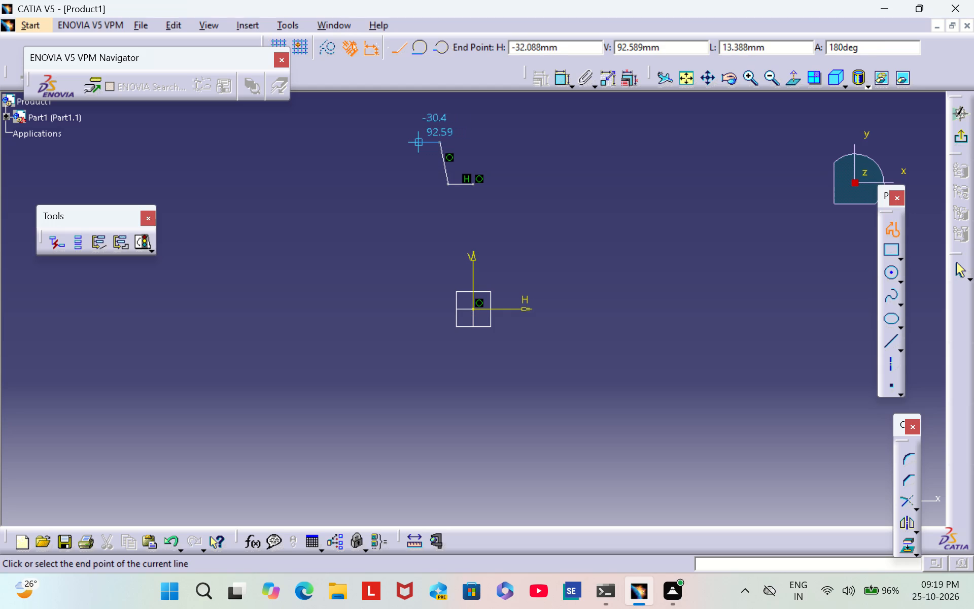
{"action": "left_click", "coordinate": [416, 144]}
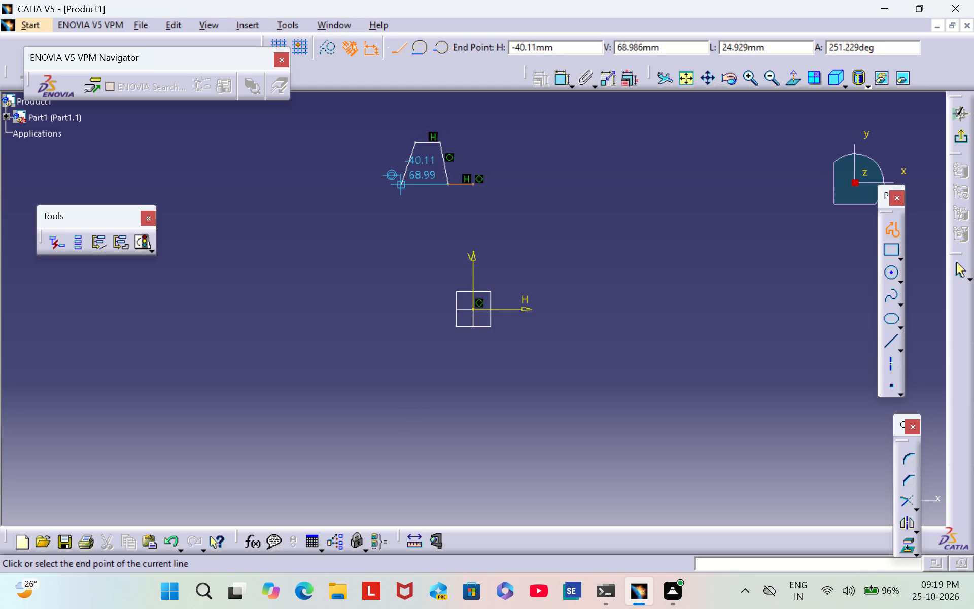
{"action": "left_click", "coordinate": [401, 184]}
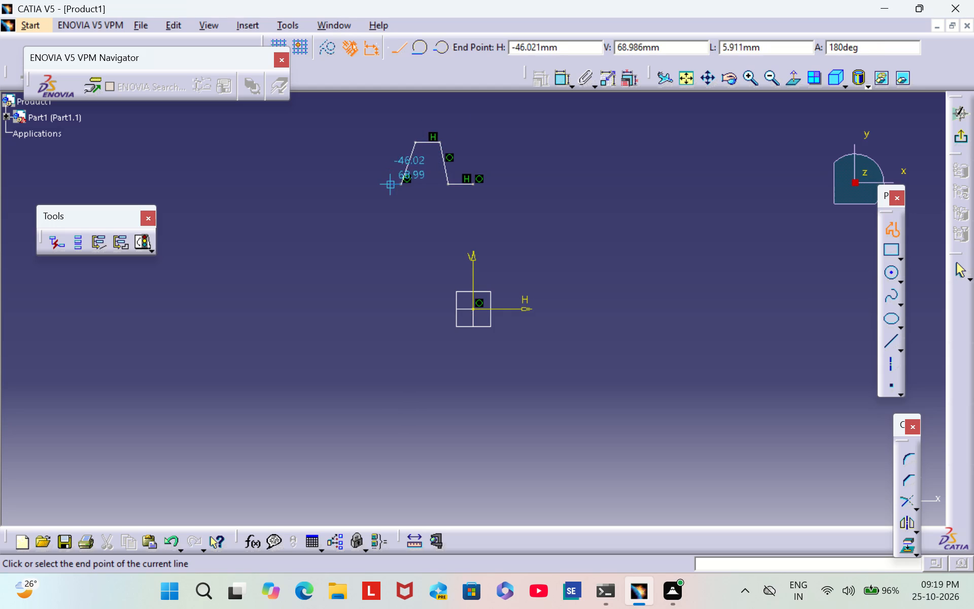
{"action": "left_click", "coordinate": [371, 184]}
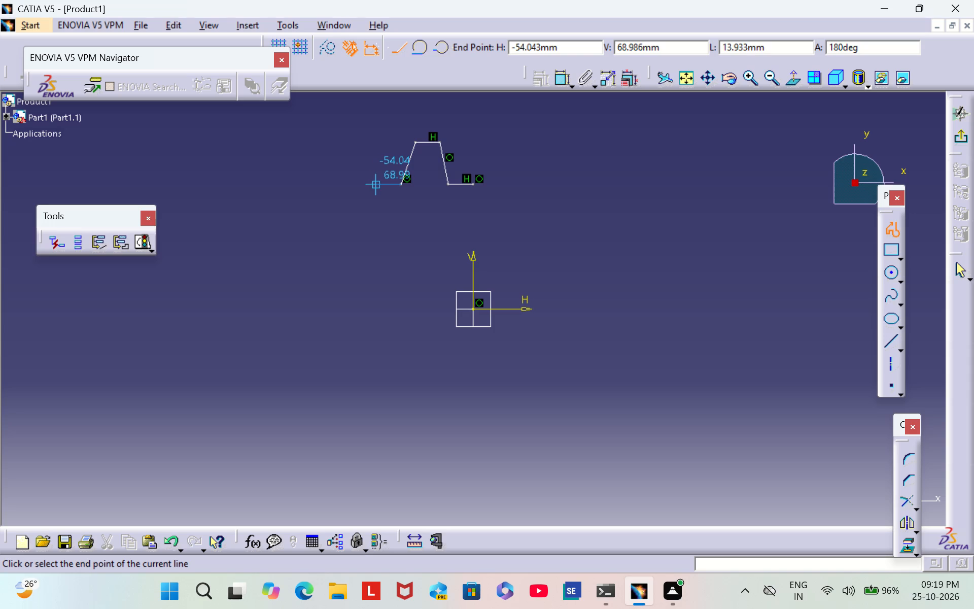
{"action": "left_click", "coordinate": [362, 140]}
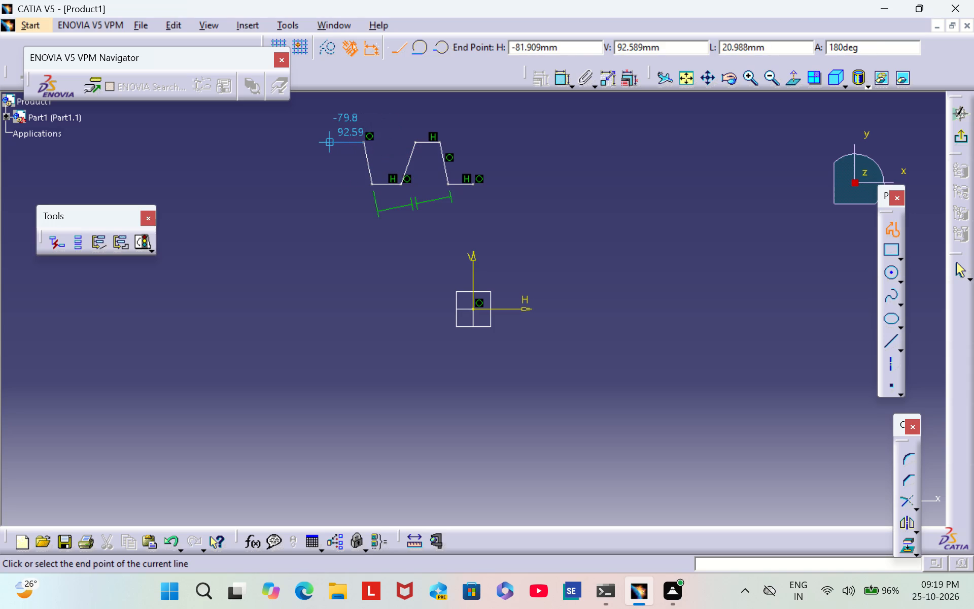
{"action": "left_click", "coordinate": [325, 144]}
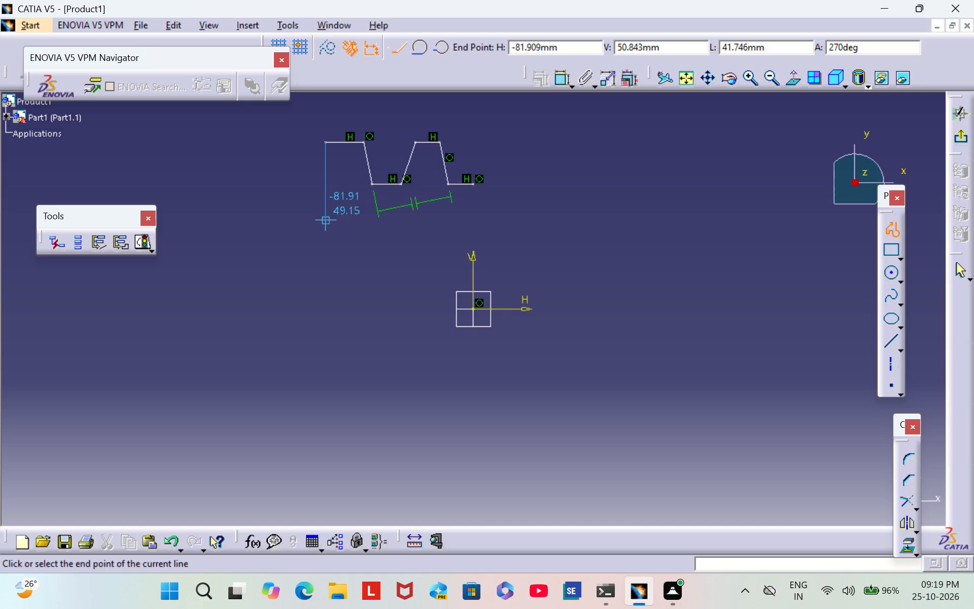
Continue the profile down to V 46 mm, in to H -24 mm, down to the horizontal axis, out to H -71 mm, and along V -20 mm to the vertical axis.
{"action": "left_click", "coordinate": [324, 226]}
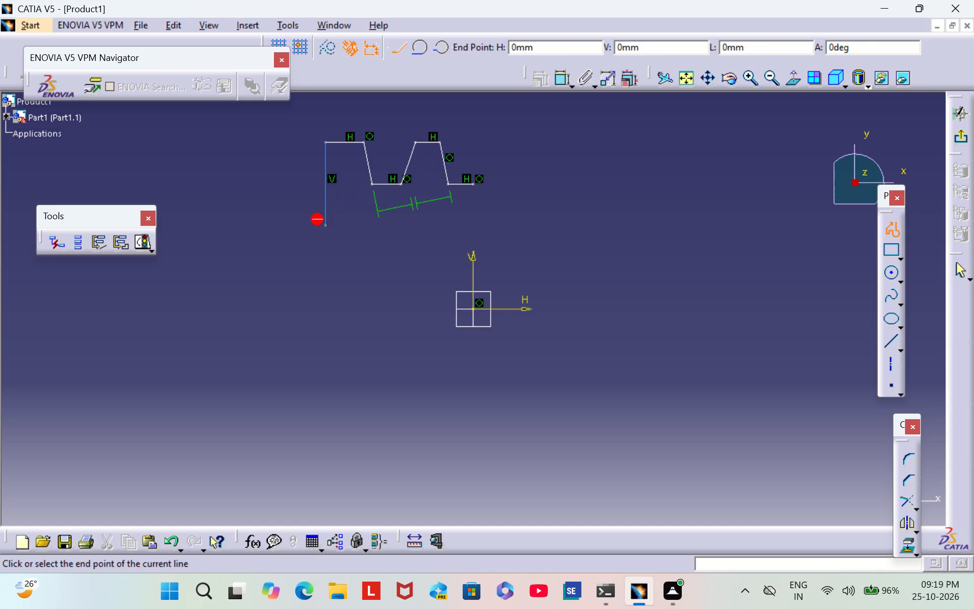
{"action": "left_click", "coordinate": [430, 226]}
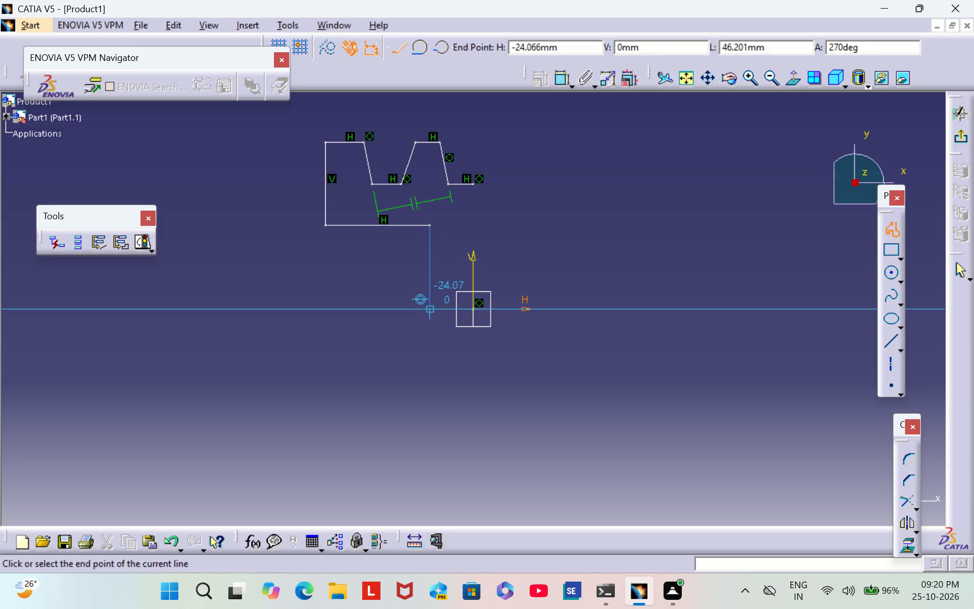
{"action": "left_click", "coordinate": [430, 309]}
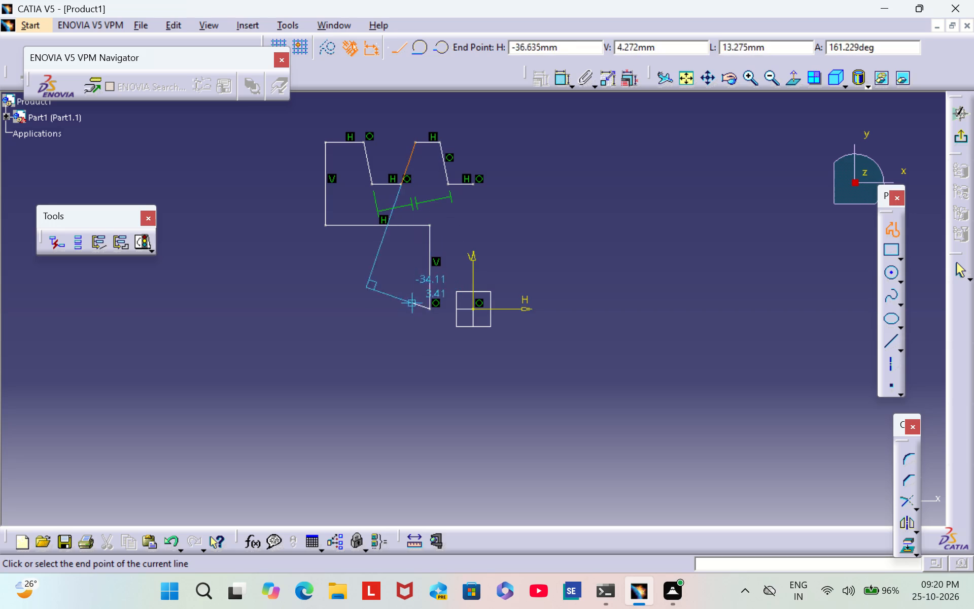
{"action": "left_click", "coordinate": [344, 311]}
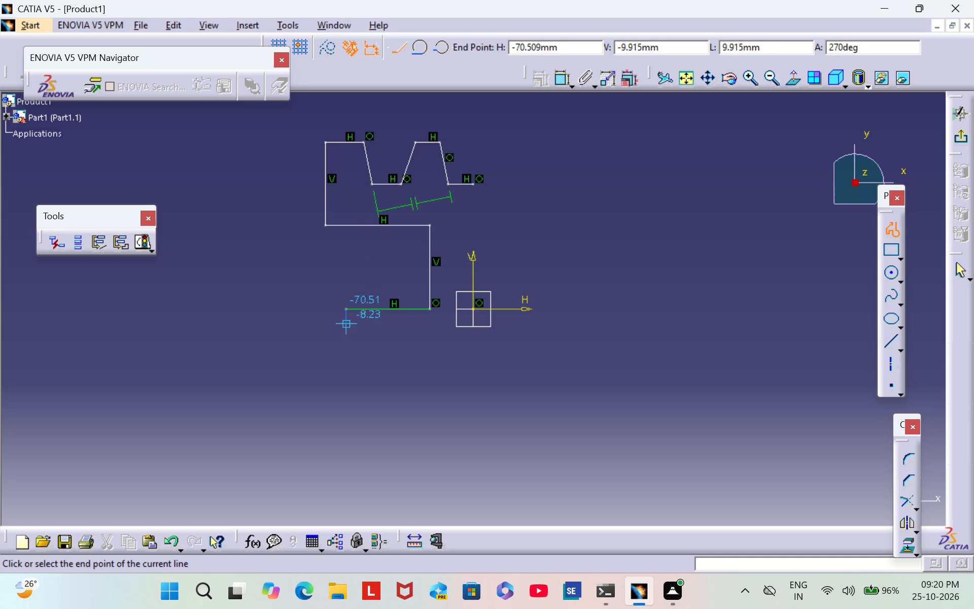
{"action": "left_click", "coordinate": [343, 339]}
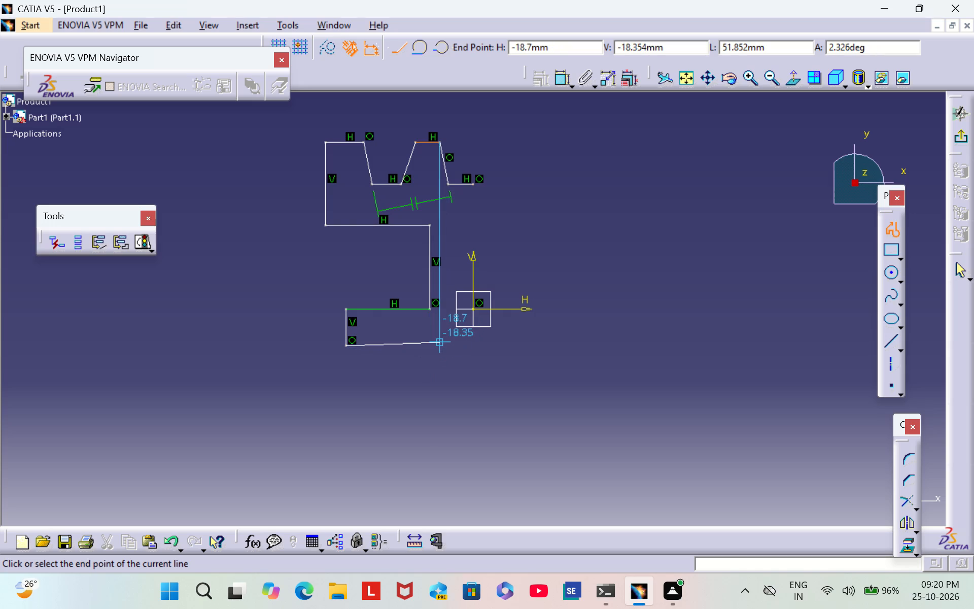
{"action": "left_click", "coordinate": [473, 346]}
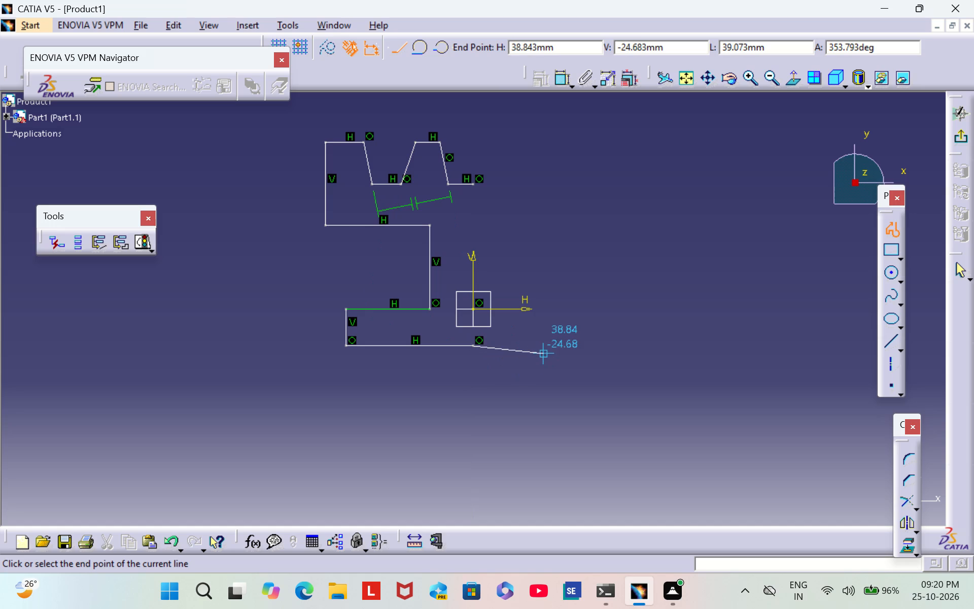
{"action": "key", "text": "Escape"}
{"action": "key", "text": "Escape"}
{"action": "left_click", "coordinate": [585, 297]}
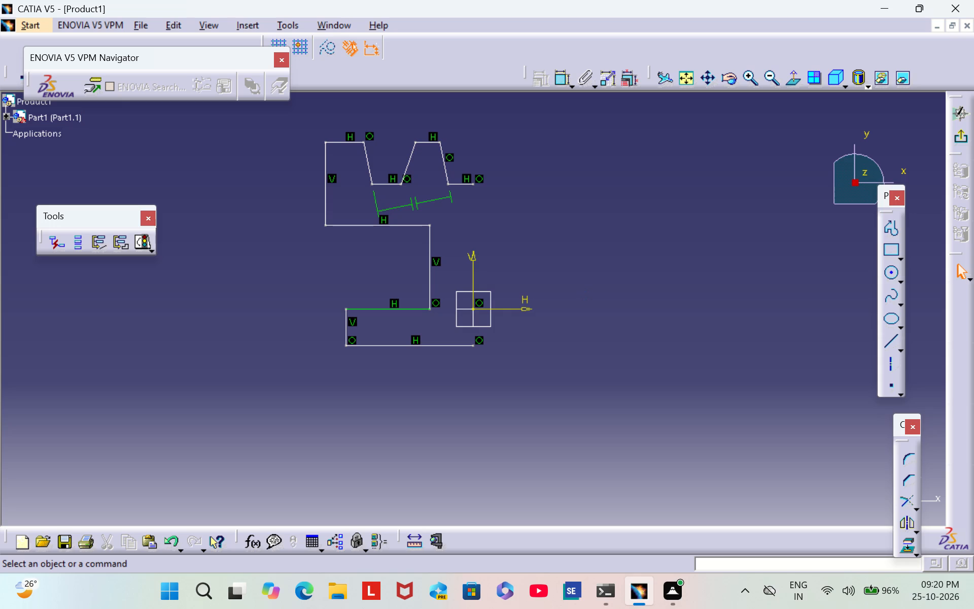
Delete the parallelism constraint between the two slanted groove lines in the upper contour.
{"action": "right_click", "coordinate": [411, 203]}
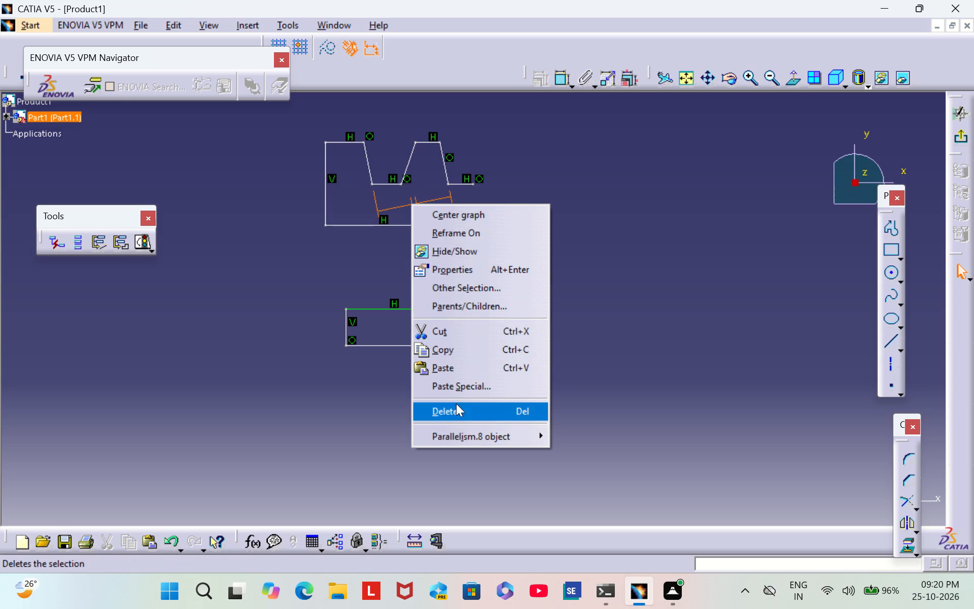
{"action": "left_click", "coordinate": [456, 407]}
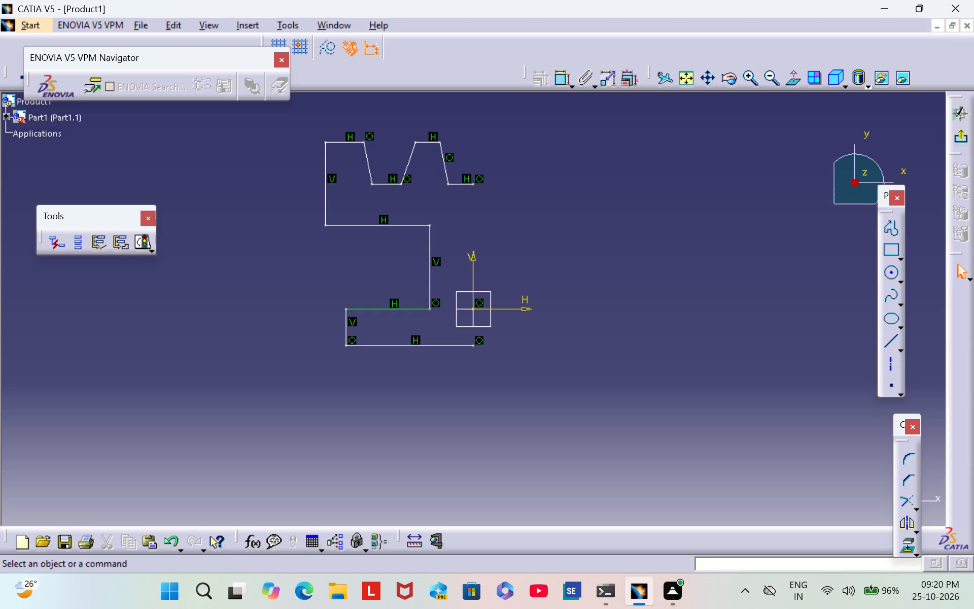
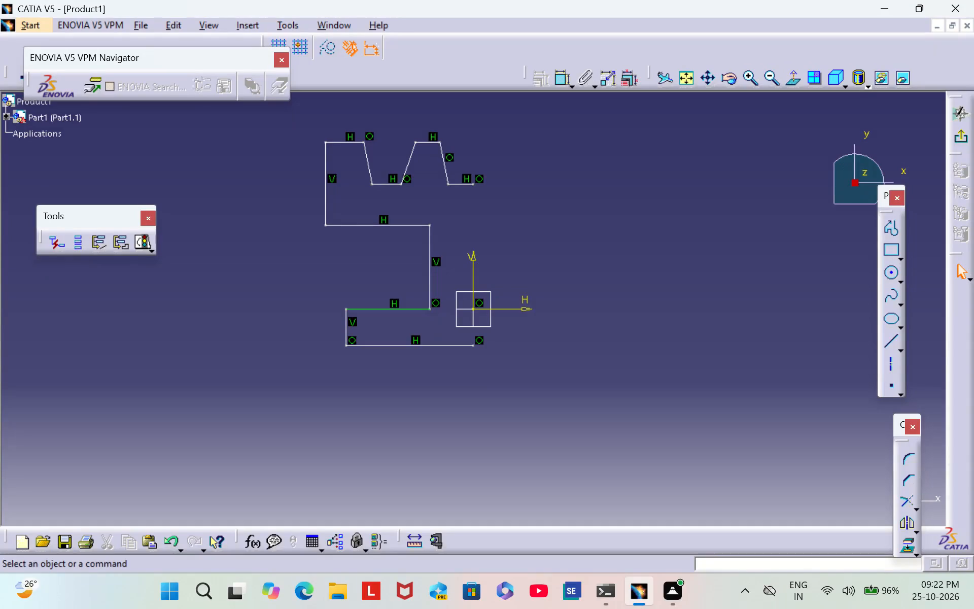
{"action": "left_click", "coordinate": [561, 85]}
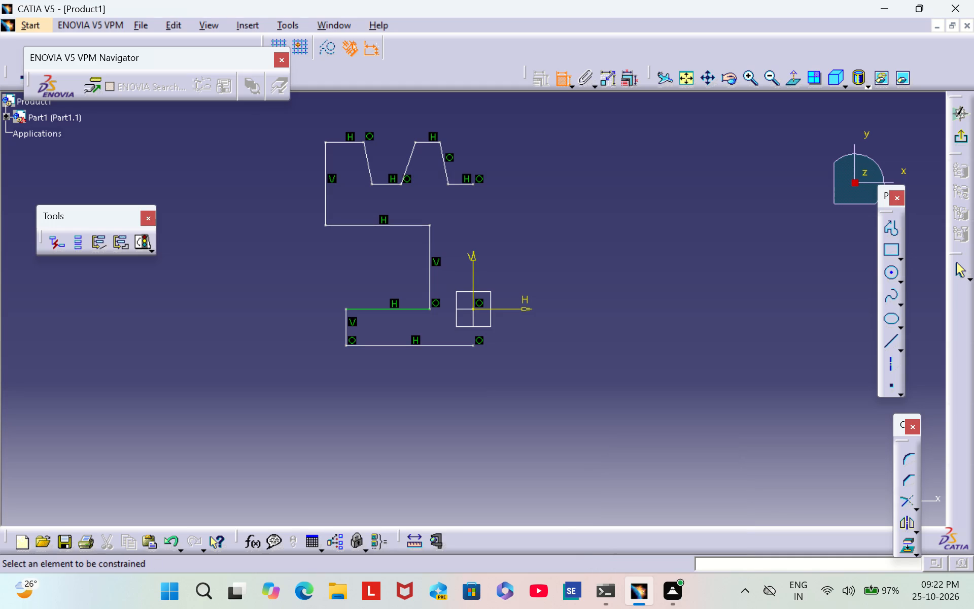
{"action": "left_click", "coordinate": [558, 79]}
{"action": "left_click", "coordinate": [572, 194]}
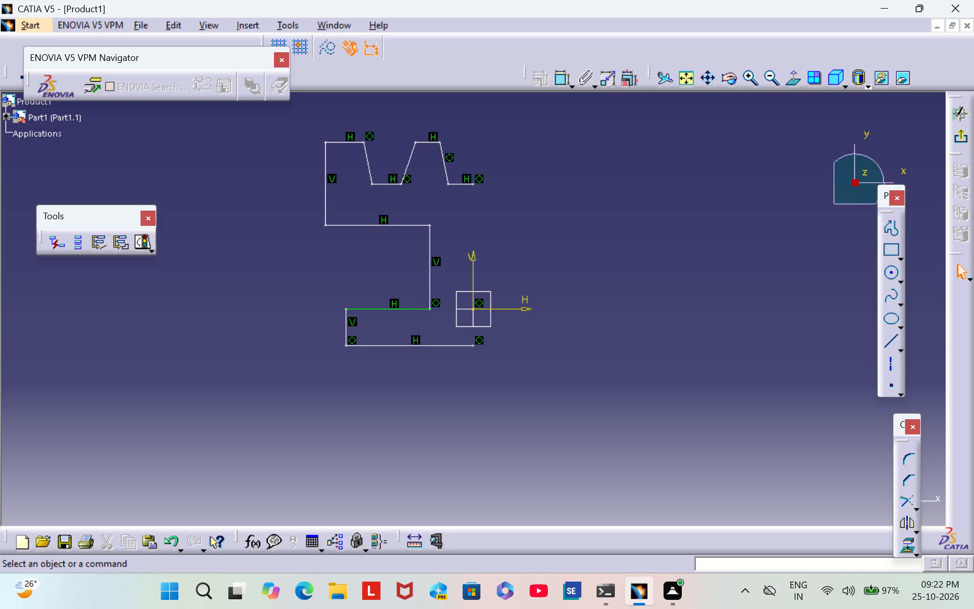
Reshape the upper contour freehand, raising the groove tops, the groove floor and the horizontal line beneath them.
{"action": "middle_click_drag", "start_coordinate": [514, 262], "coordinate": [521, 284]}
{"action": "scroll", "coordinate": [518, 265], "scroll_direction": "down", "scroll_amount": 1}
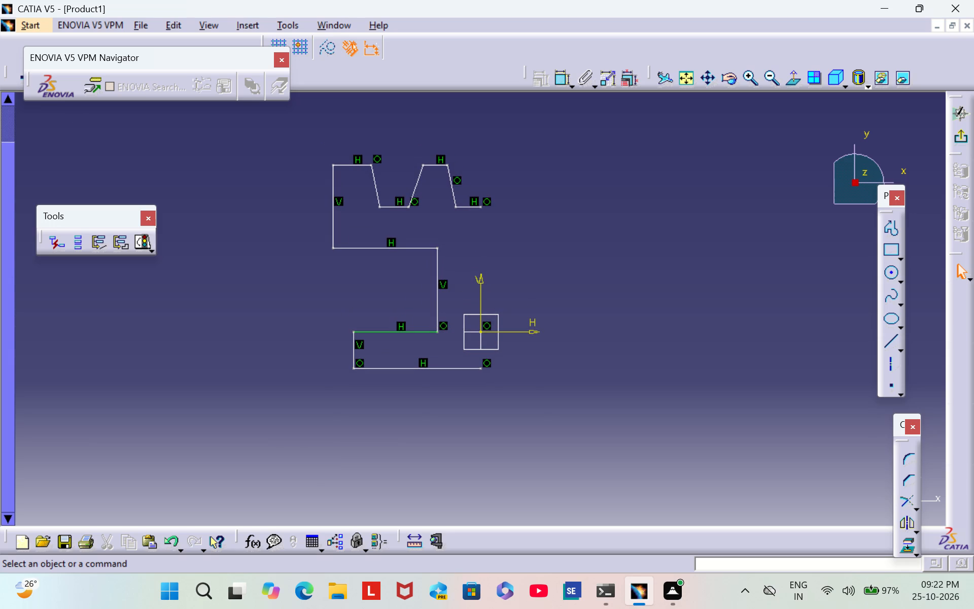
{"action": "left_click_drag", "start_coordinate": [415, 233], "coordinate": [414, 195]}
{"action": "left_click_drag", "start_coordinate": [355, 245], "coordinate": [366, 222]}
{"action": "left_click_drag", "start_coordinate": [367, 249], "coordinate": [370, 238]}
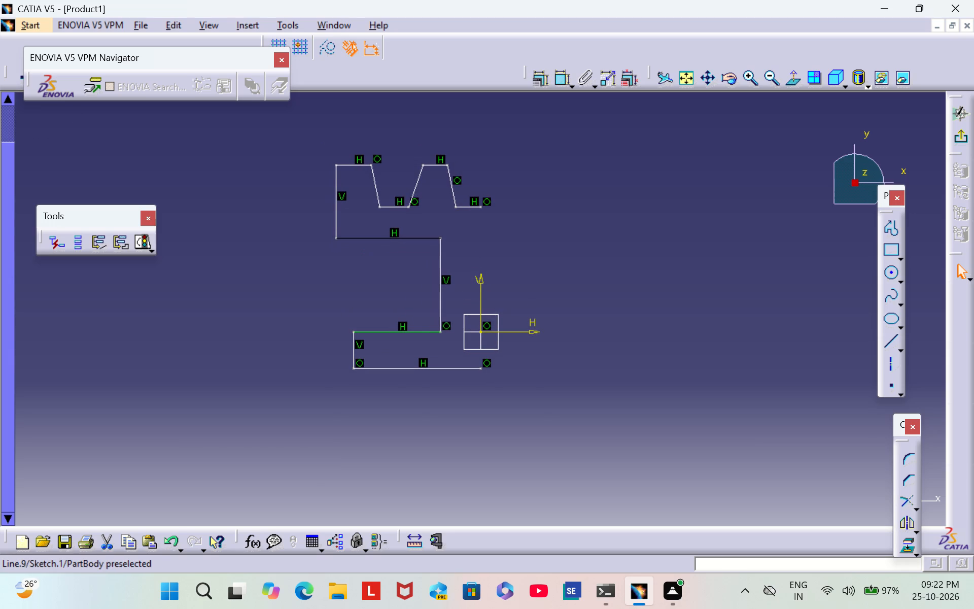
{"action": "left_click_drag", "start_coordinate": [370, 238], "coordinate": [368, 241]}
{"action": "left_click_drag", "start_coordinate": [432, 164], "coordinate": [436, 140]}
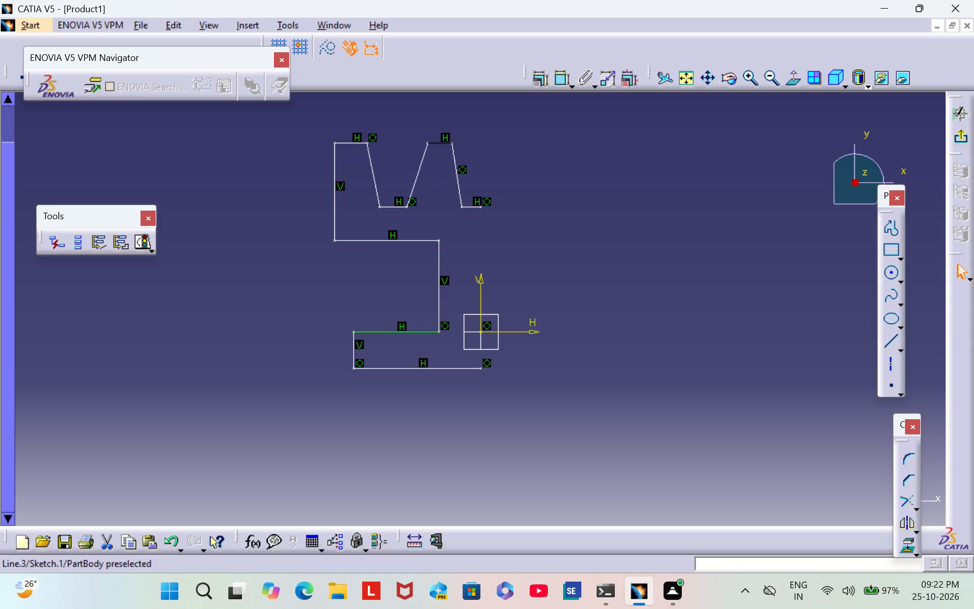
{"action": "left_click_drag", "start_coordinate": [436, 140], "coordinate": [438, 128]}
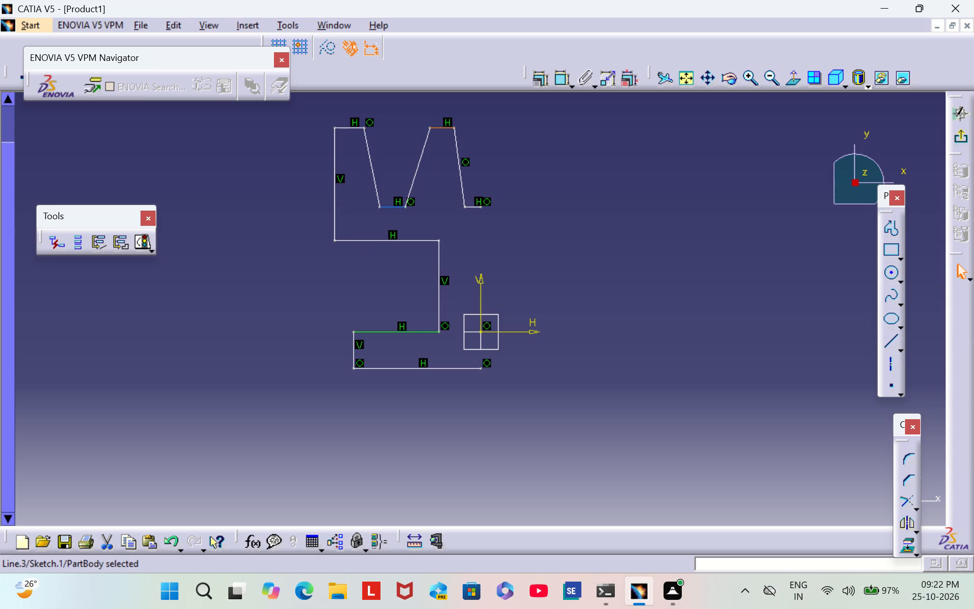
{"action": "left_click_drag", "start_coordinate": [394, 208], "coordinate": [397, 181]}
{"action": "left_click_drag", "start_coordinate": [394, 242], "coordinate": [393, 221]}
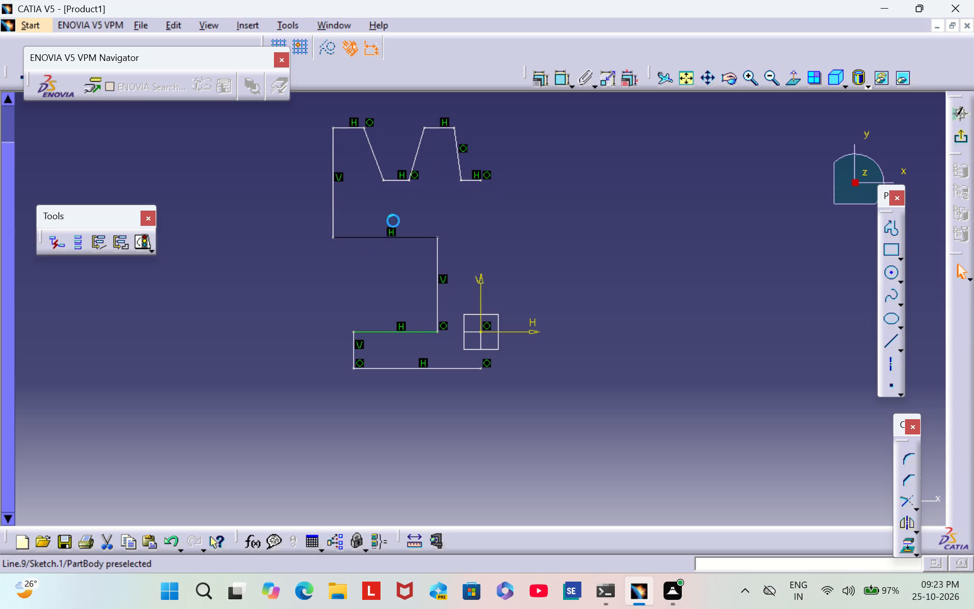
{"action": "left_click_drag", "start_coordinate": [393, 221], "coordinate": [393, 197]}
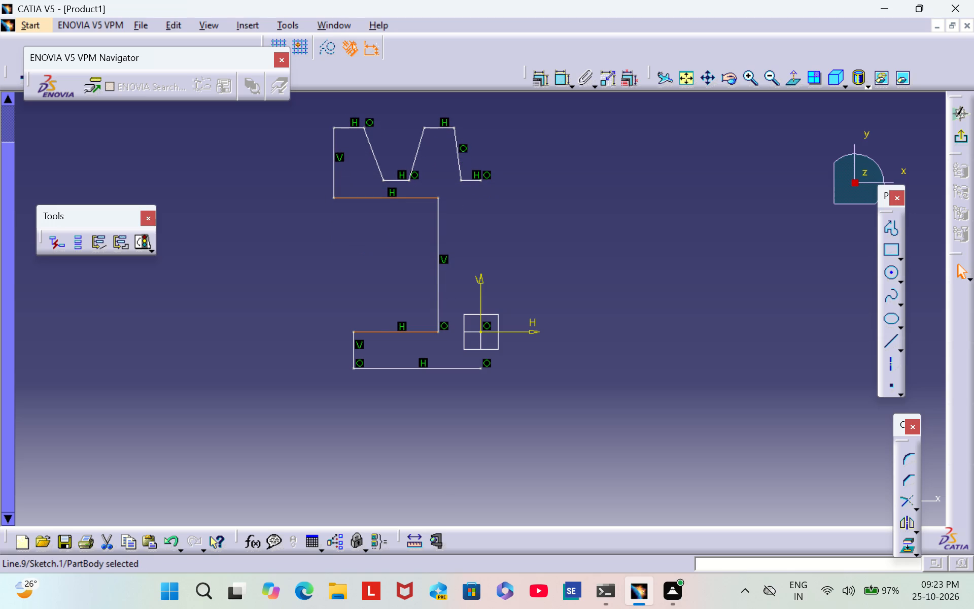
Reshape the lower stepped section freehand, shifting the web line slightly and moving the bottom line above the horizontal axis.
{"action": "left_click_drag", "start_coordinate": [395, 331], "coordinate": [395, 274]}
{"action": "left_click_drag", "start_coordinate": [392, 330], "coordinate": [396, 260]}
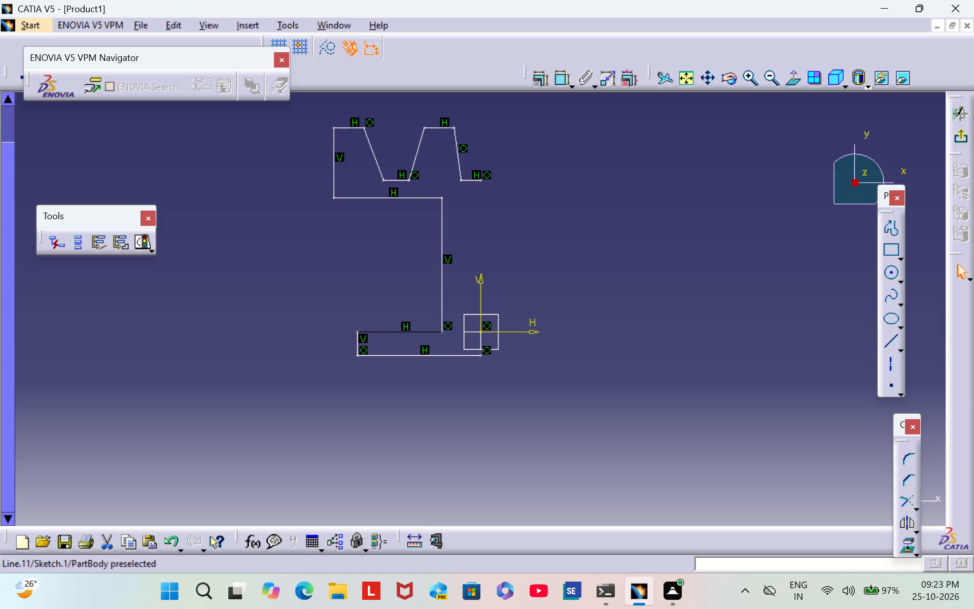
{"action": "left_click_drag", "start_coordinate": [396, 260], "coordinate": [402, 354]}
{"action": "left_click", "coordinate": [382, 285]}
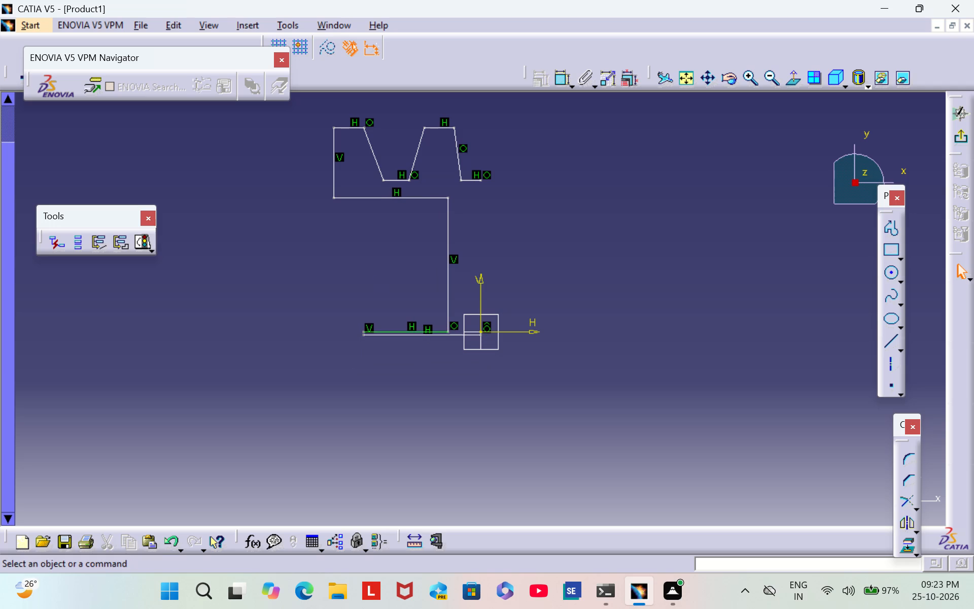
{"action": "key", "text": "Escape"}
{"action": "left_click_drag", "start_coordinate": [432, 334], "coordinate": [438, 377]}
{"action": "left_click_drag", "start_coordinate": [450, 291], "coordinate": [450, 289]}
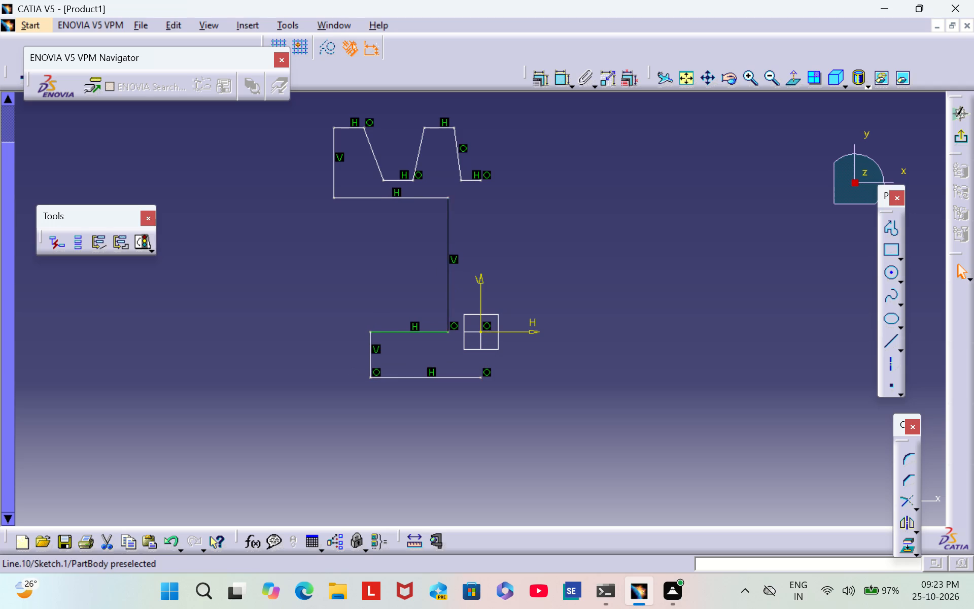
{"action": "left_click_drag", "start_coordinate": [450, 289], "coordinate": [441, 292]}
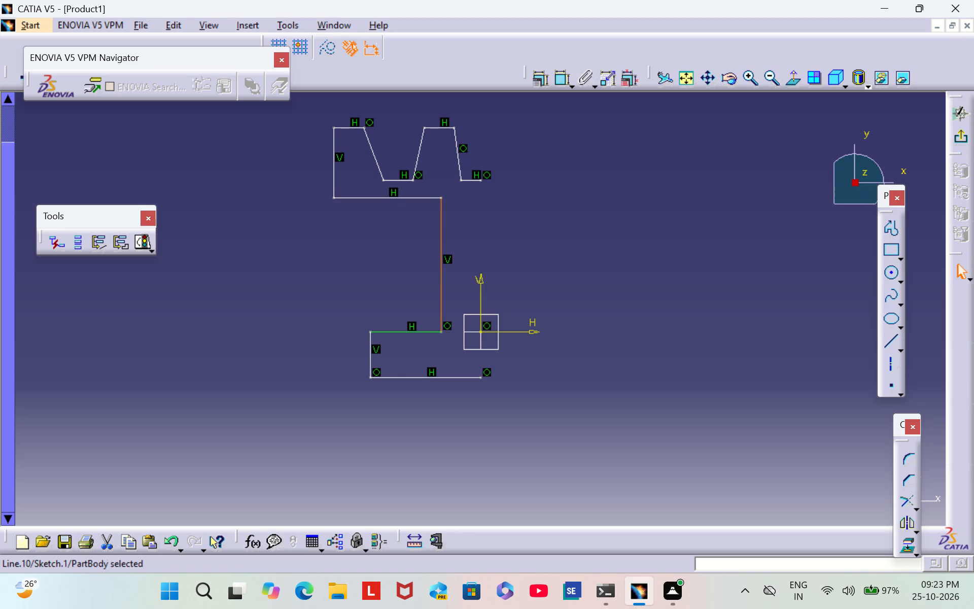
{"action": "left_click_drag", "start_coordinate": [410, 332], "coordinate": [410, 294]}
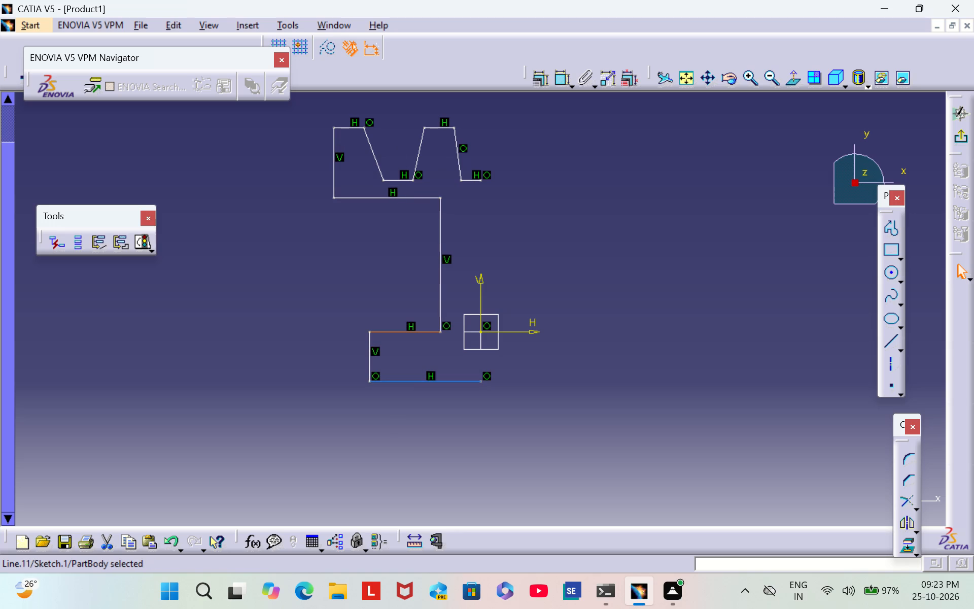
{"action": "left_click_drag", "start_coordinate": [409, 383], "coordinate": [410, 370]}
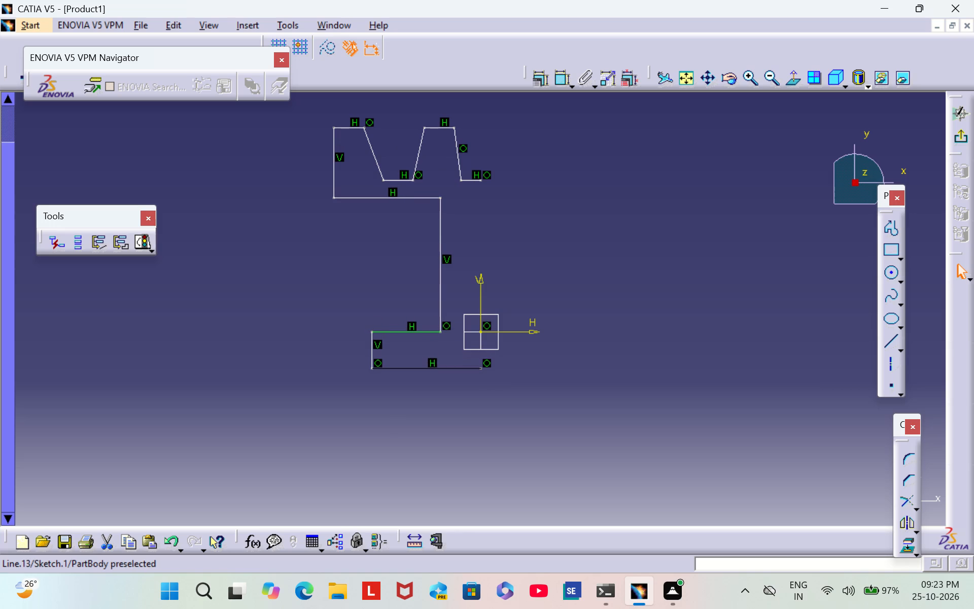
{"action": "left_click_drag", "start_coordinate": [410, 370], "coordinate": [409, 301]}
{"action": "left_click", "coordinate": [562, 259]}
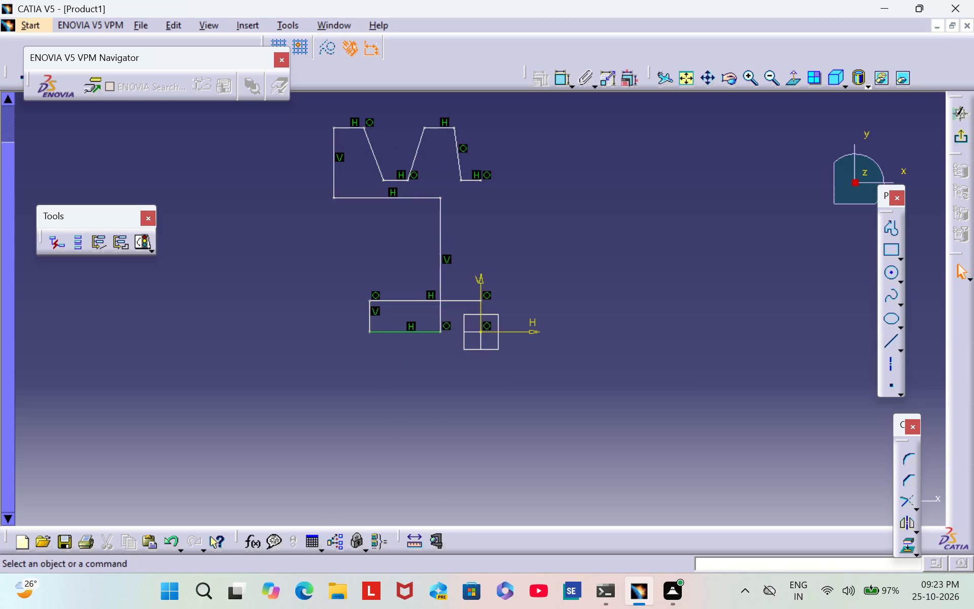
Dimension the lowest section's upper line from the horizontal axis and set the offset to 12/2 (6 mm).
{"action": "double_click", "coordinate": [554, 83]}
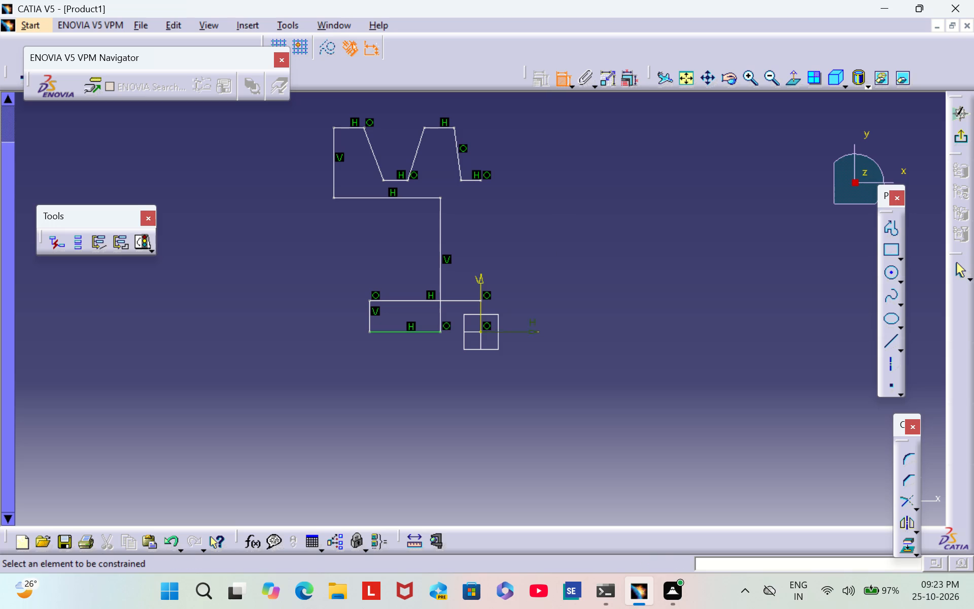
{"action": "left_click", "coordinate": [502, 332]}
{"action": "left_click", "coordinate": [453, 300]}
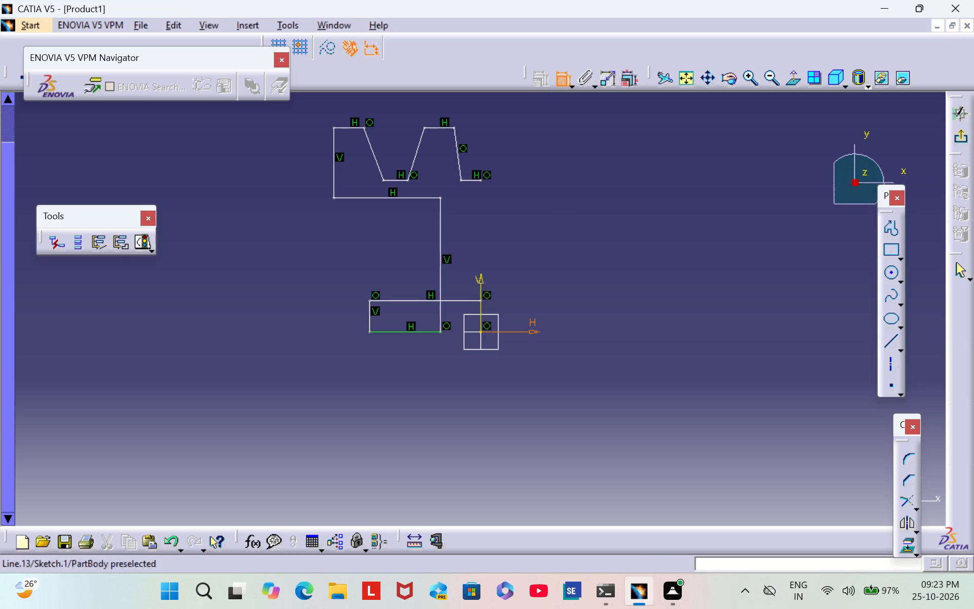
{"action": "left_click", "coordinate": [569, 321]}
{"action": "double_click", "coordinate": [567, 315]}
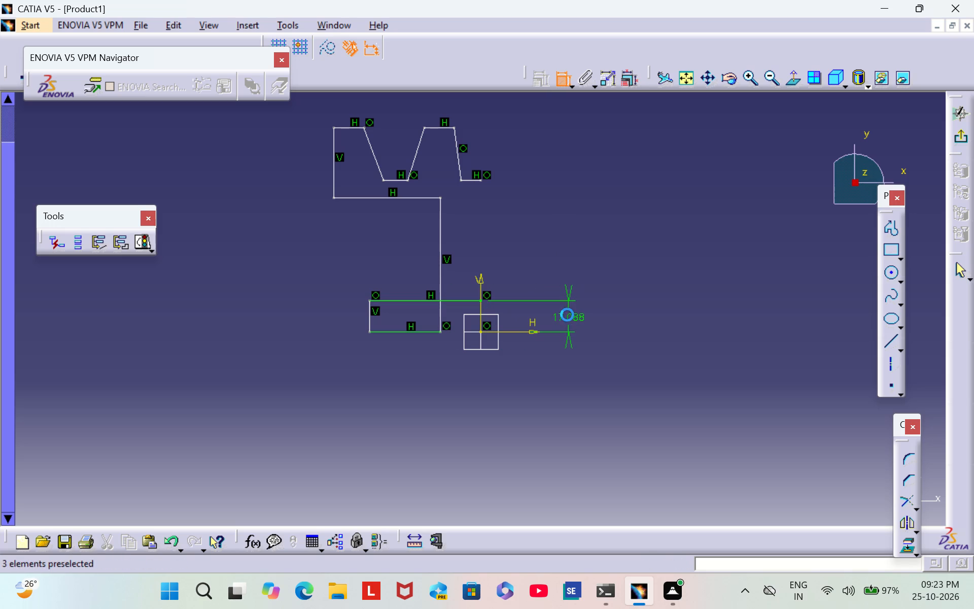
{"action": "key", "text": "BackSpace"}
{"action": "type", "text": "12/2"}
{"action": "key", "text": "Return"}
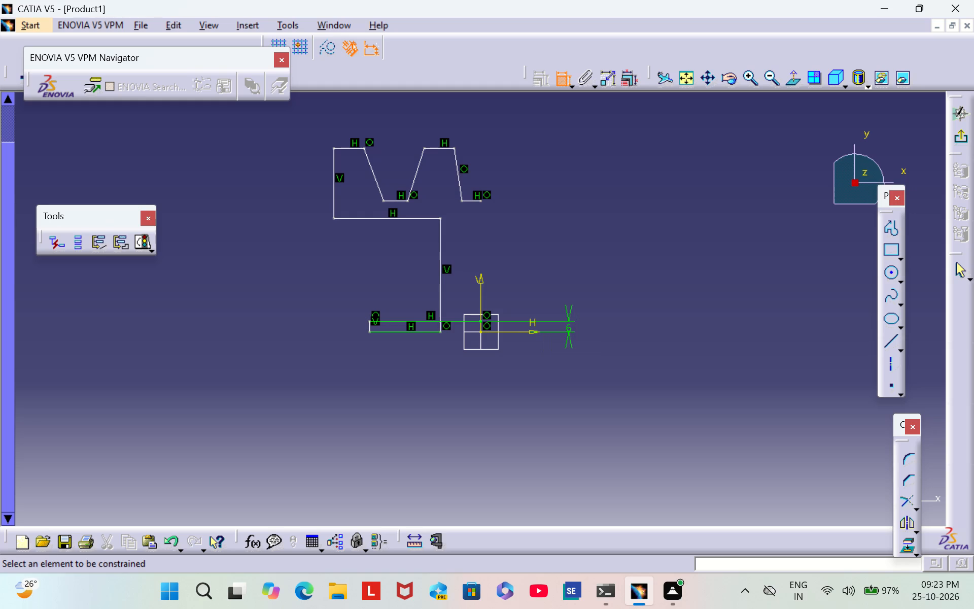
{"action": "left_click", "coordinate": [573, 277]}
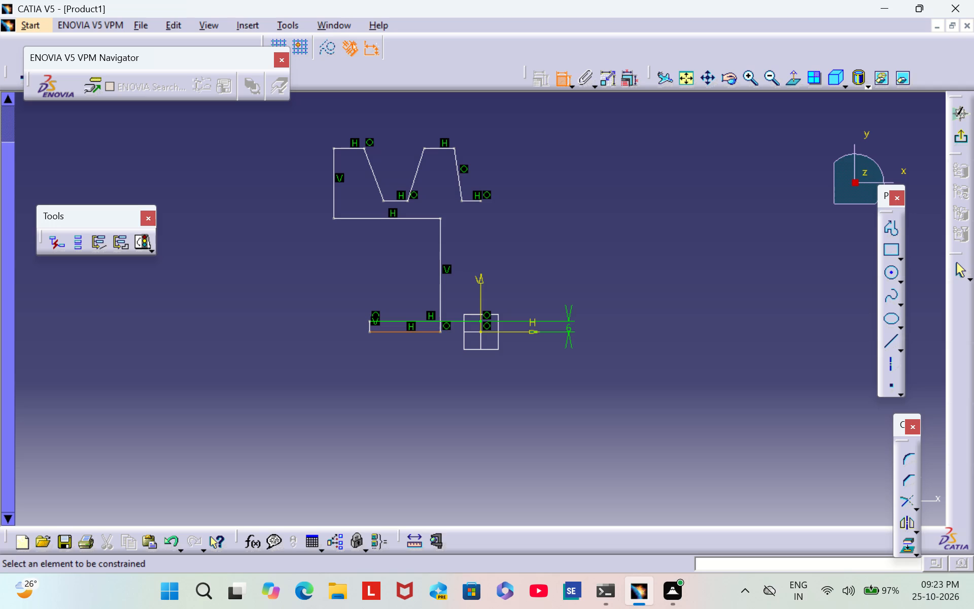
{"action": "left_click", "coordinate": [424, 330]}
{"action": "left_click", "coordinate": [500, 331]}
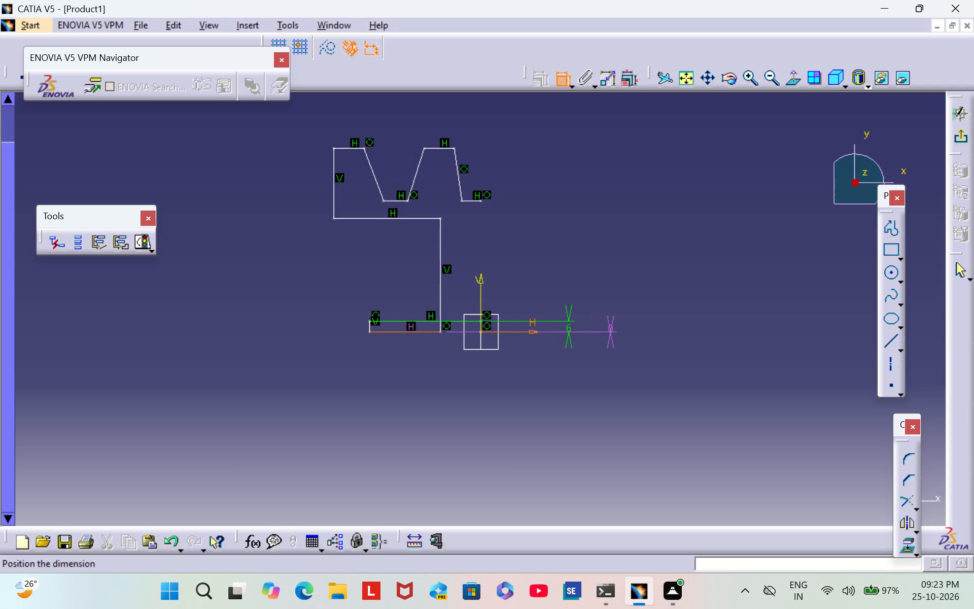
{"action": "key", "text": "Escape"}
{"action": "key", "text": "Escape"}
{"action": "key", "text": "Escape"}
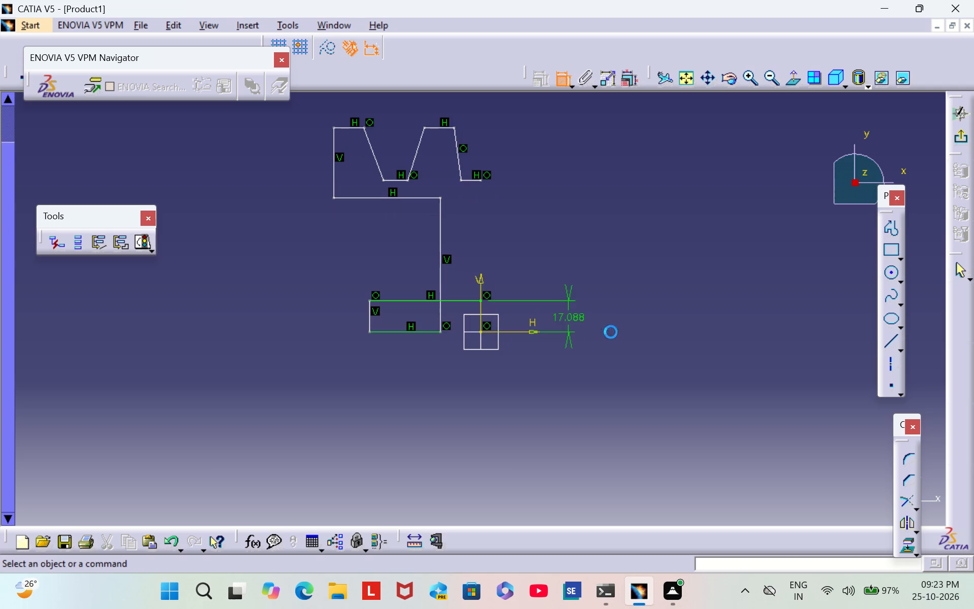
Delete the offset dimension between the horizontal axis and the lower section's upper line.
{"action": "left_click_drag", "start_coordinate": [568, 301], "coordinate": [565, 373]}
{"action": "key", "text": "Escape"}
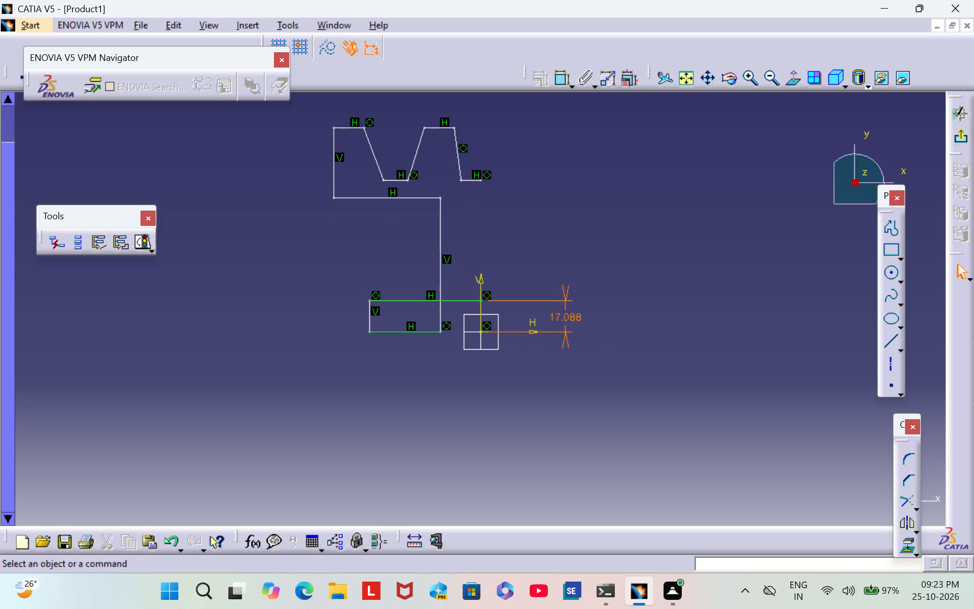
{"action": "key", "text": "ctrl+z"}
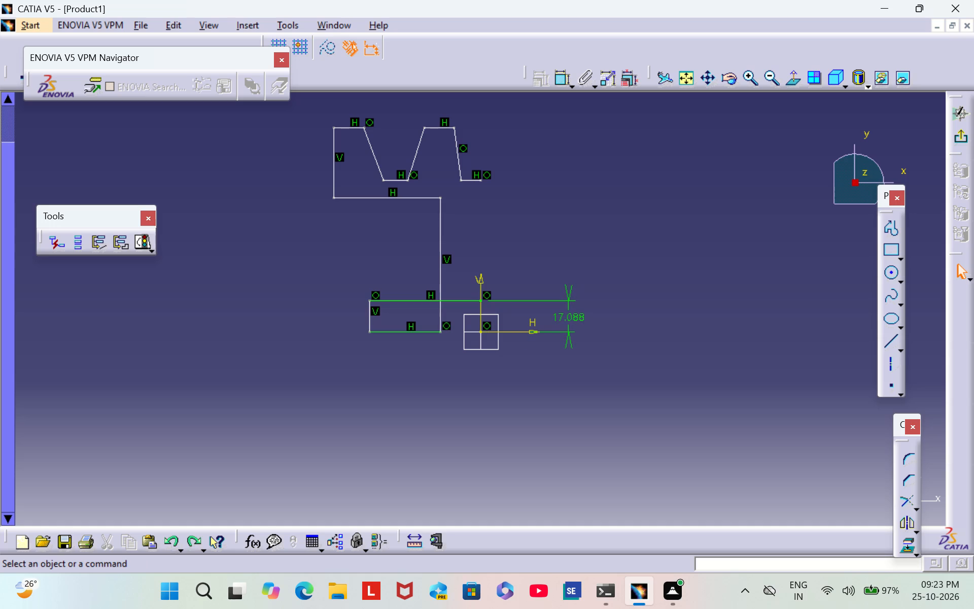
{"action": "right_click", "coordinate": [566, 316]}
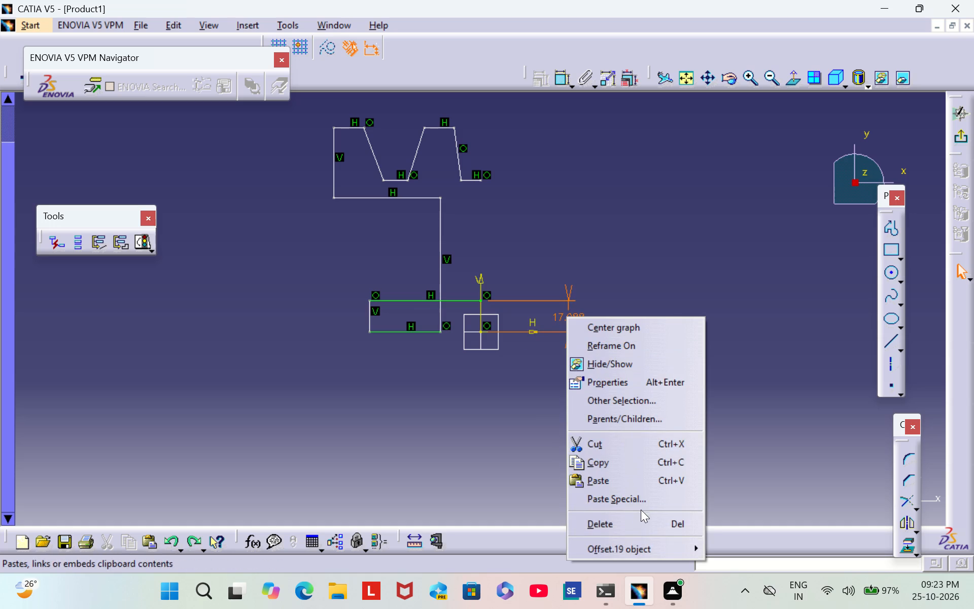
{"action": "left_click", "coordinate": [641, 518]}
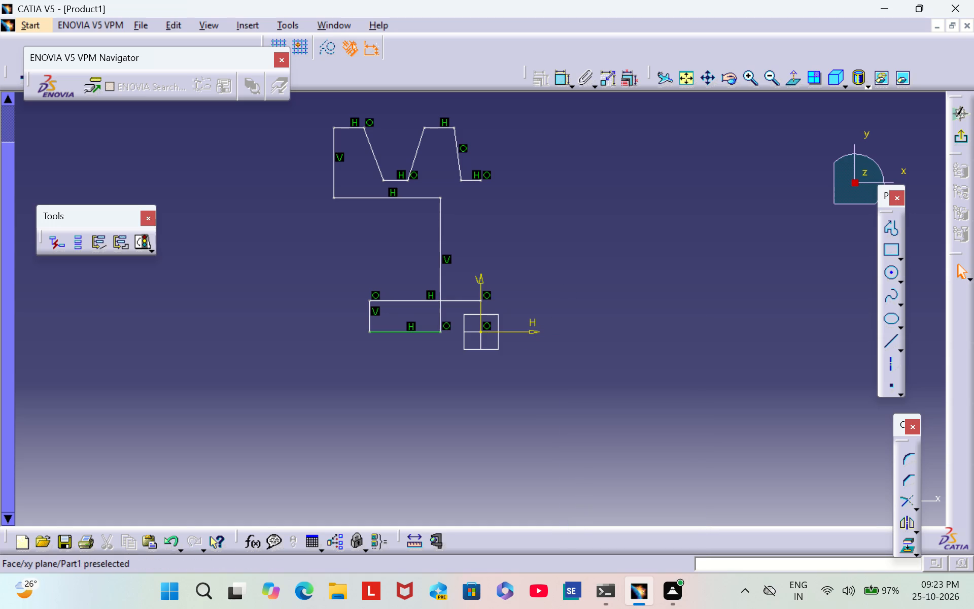
Delete the three lines of the lower section: the upper horizontal, the one on the horizontal axis and the short vertical.
{"action": "right_click", "coordinate": [451, 304]}
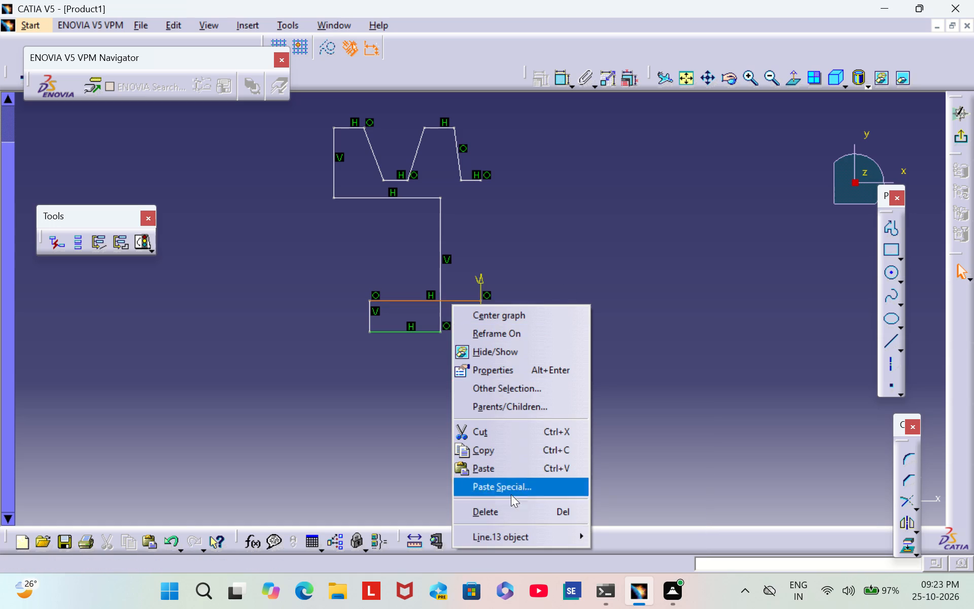
{"action": "left_click", "coordinate": [513, 505]}
{"action": "right_click", "coordinate": [423, 333]}
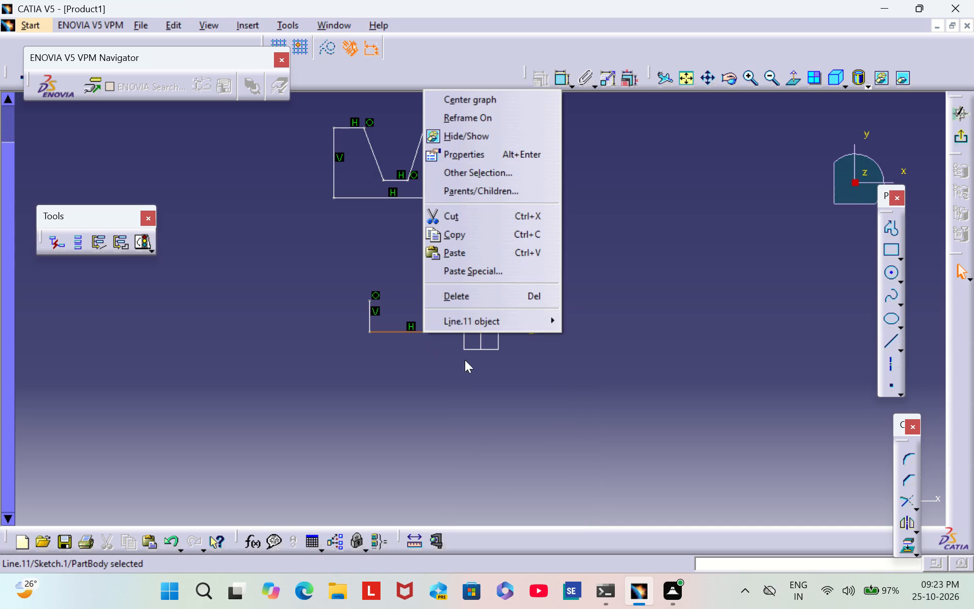
{"action": "left_click", "coordinate": [471, 296]}
{"action": "right_click", "coordinate": [369, 317]}
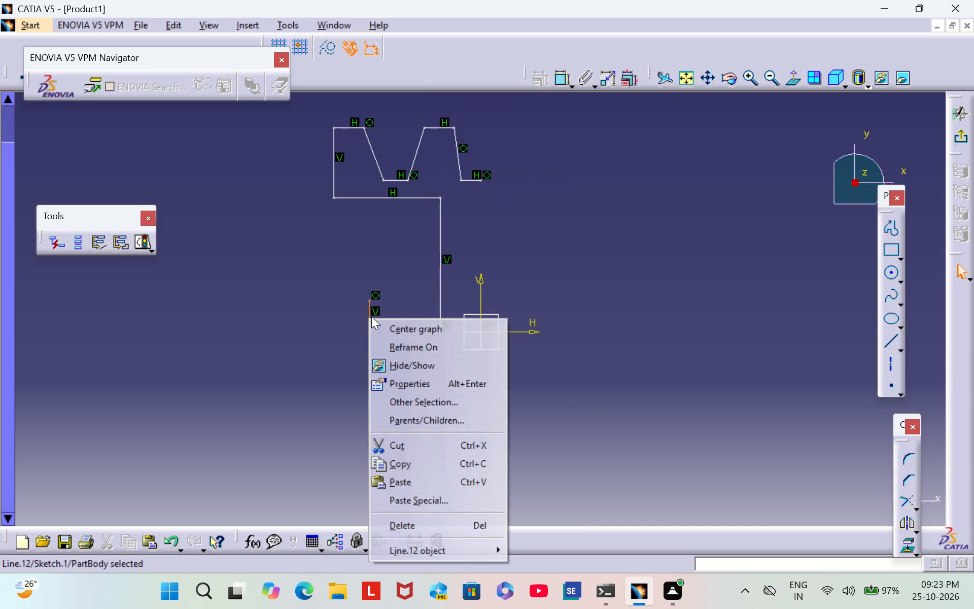
{"action": "left_click", "coordinate": [453, 528]}
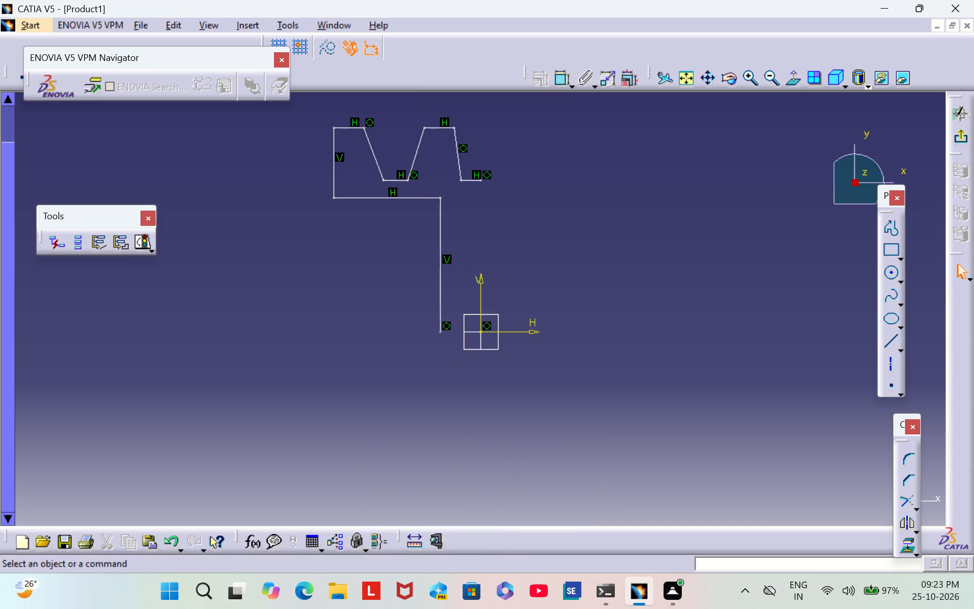
Move the lower endpoint of the long vertical line along the horizontal axis, closer to the vertical axis.
{"action": "left_click_drag", "start_coordinate": [439, 331], "coordinate": [437, 282]}
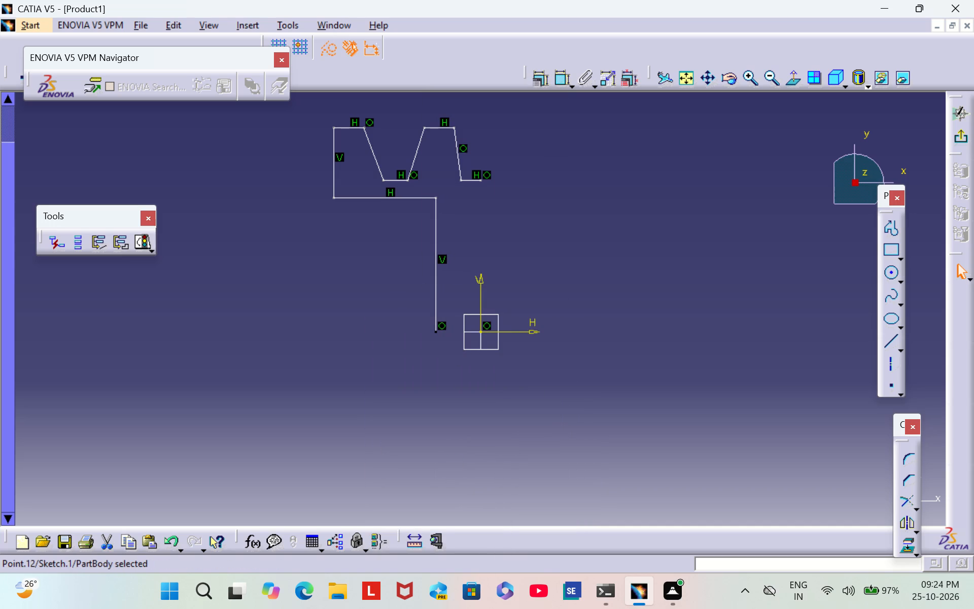
{"action": "left_click_drag", "start_coordinate": [435, 332], "coordinate": [453, 277]}
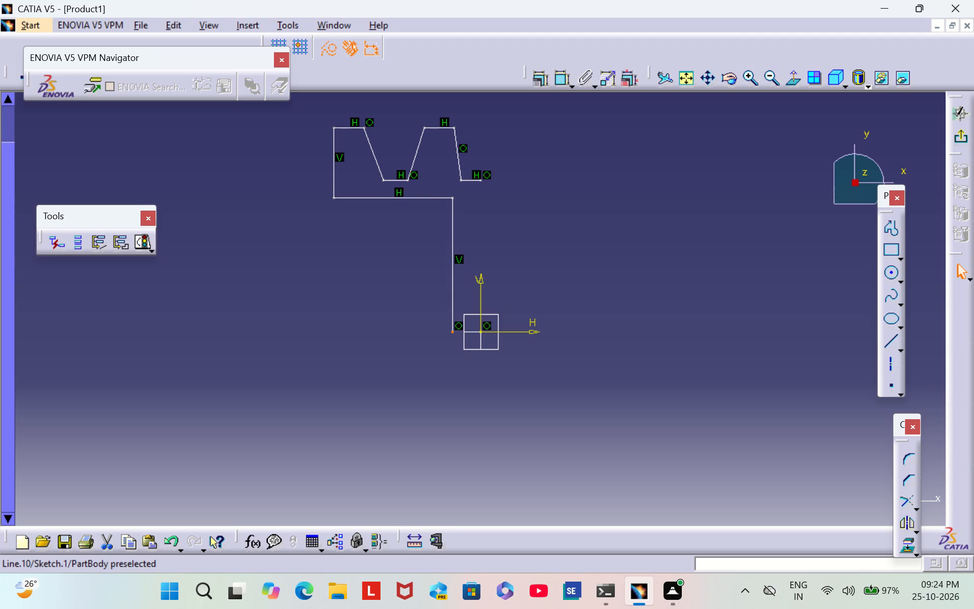
Delete the long vertical line running from the upper section down to the horizontal axis.
{"action": "right_click", "coordinate": [454, 271]}
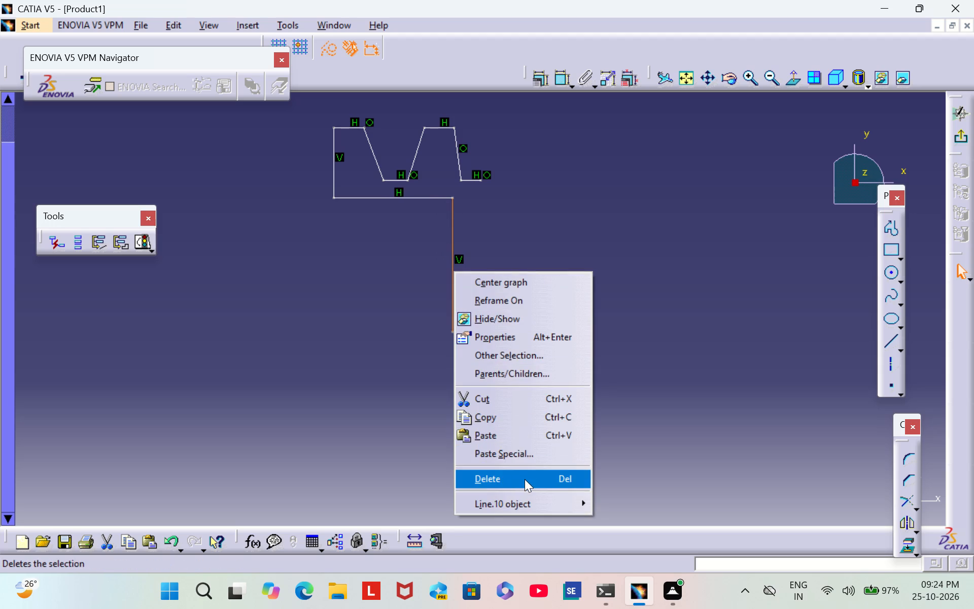
{"action": "left_click", "coordinate": [525, 479]}
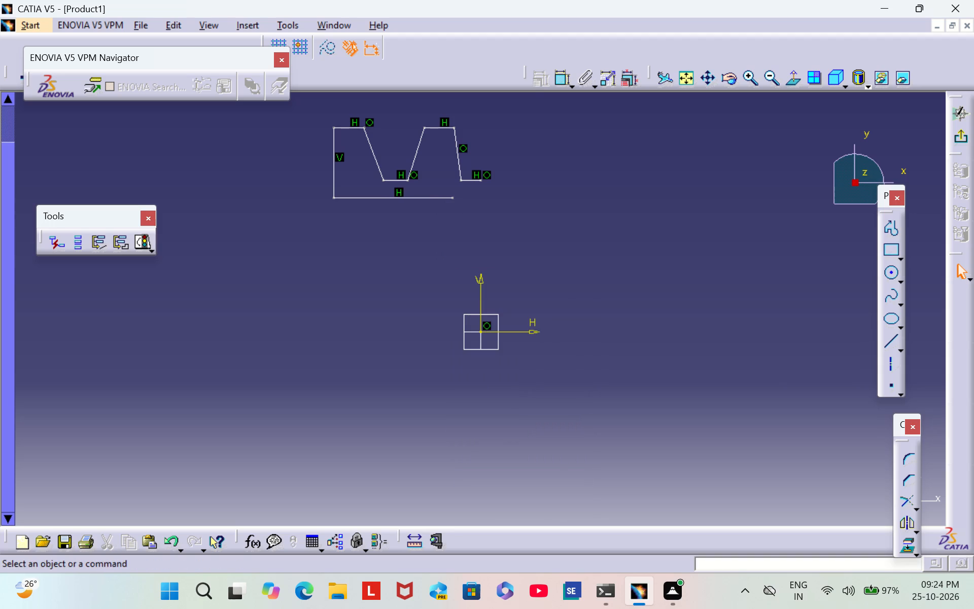
Draw a stepped profile from the rim's open lower end: down, outward about 49.4 mm, down to about 6.3 mm above the horizontal axis, across to the vertical axis.
{"action": "left_click", "coordinate": [888, 234]}
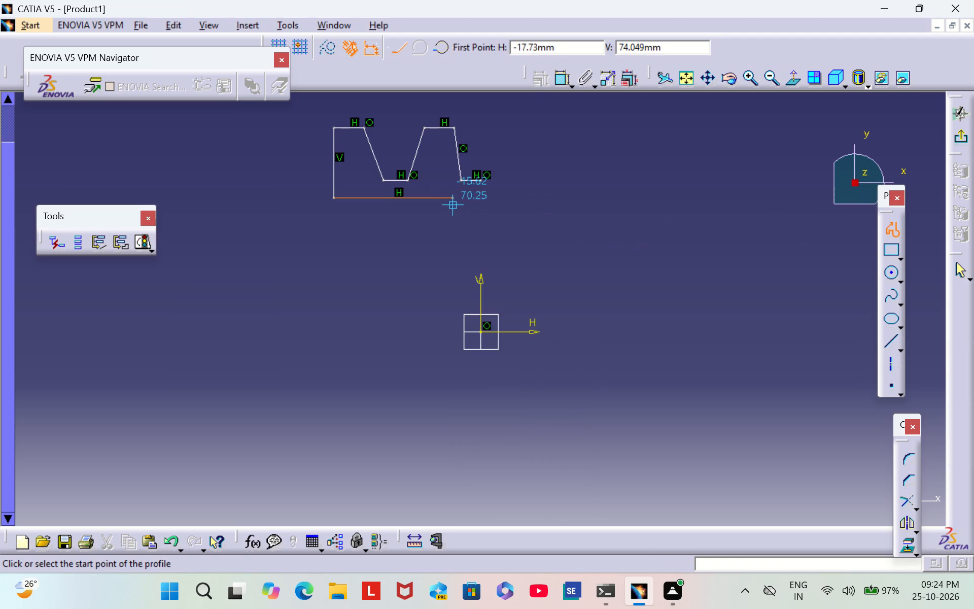
{"action": "left_click", "coordinate": [453, 197]}
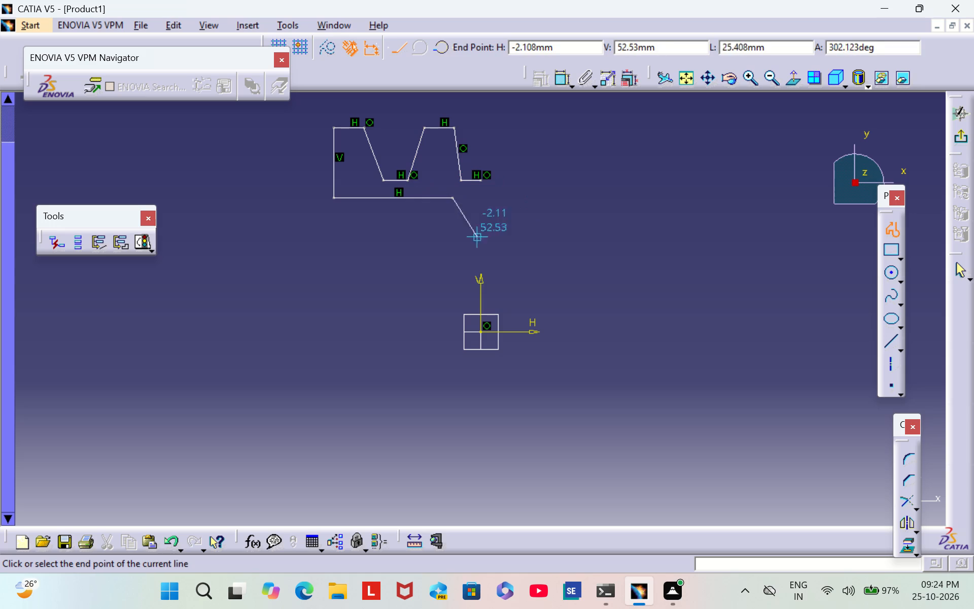
{"action": "left_click", "coordinate": [452, 287]}
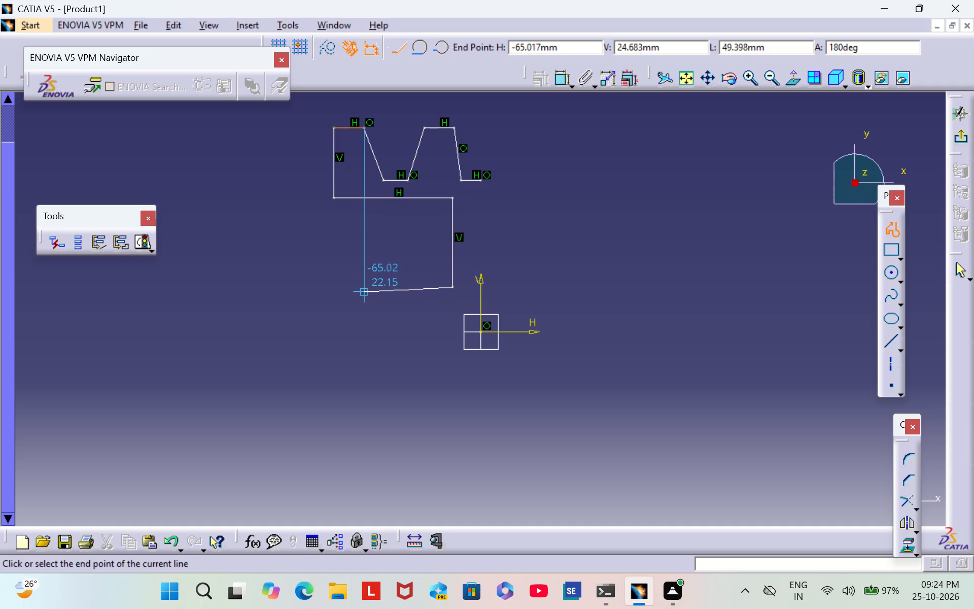
{"action": "left_click", "coordinate": [361, 288]}
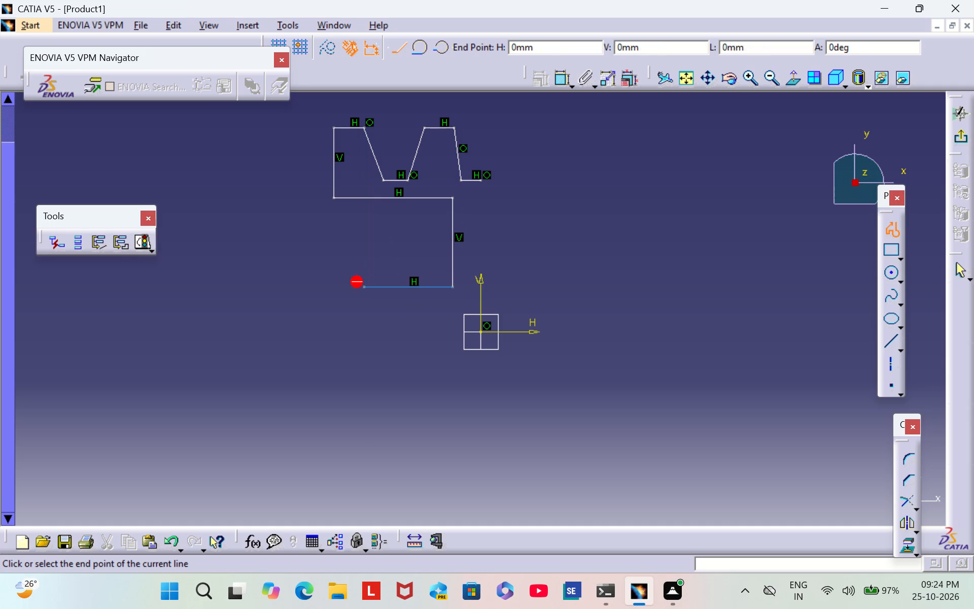
{"action": "left_click", "coordinate": [360, 326]}
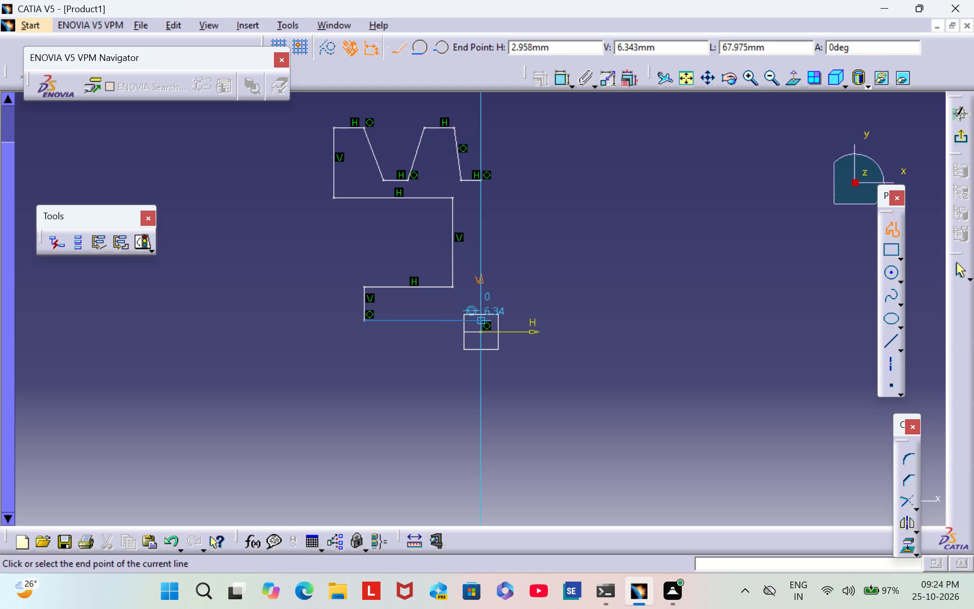
{"action": "left_click", "coordinate": [482, 320]}
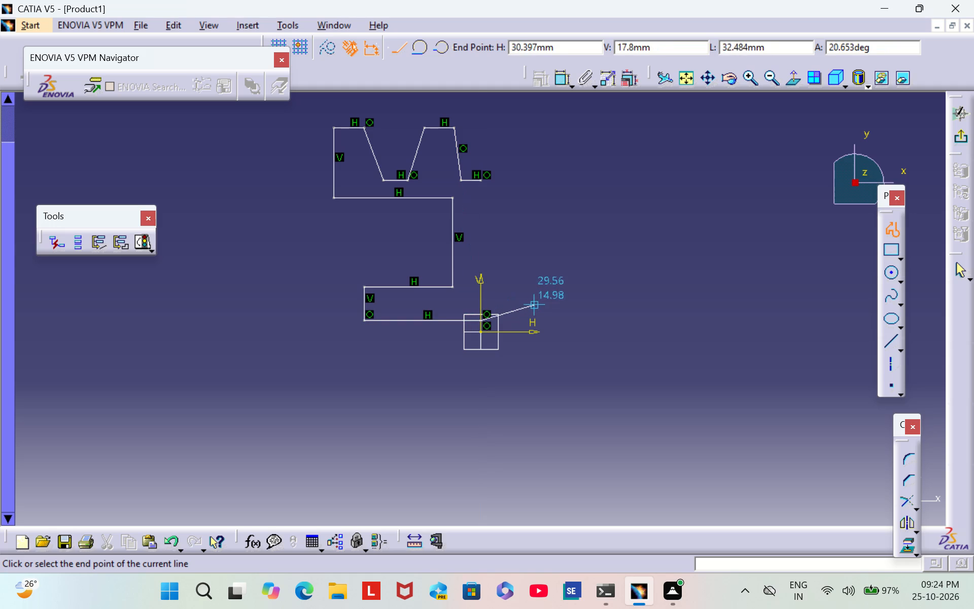
{"action": "key", "text": "Escape"}
{"action": "key", "text": "Escape"}
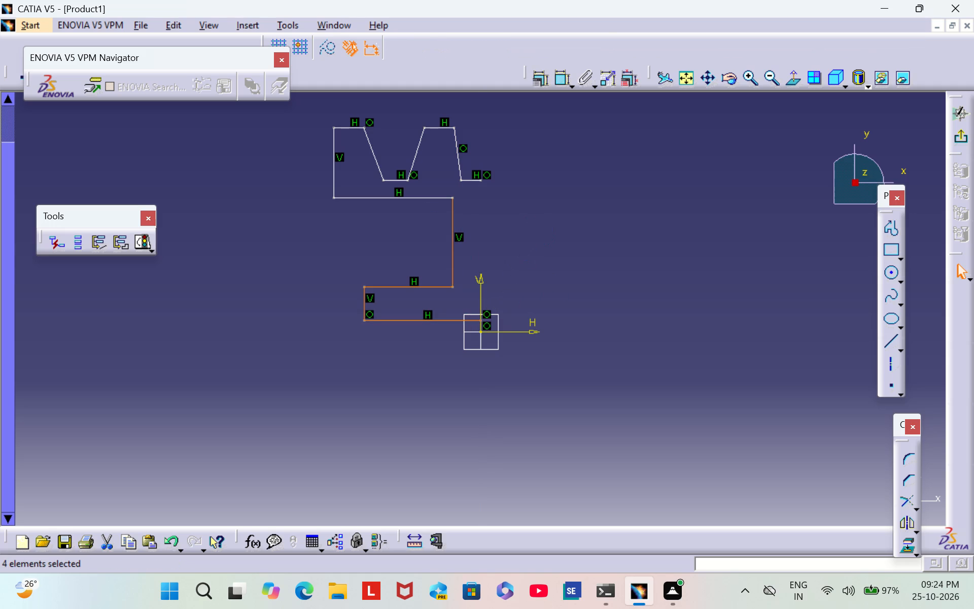
Dimension the stepped profile's lowest horizontal line from the horizontal axis and set the offset to 6 mm.
{"action": "left_click", "coordinate": [747, 73]}
{"action": "left_click", "coordinate": [747, 73]}
{"action": "key", "text": "Escape"}
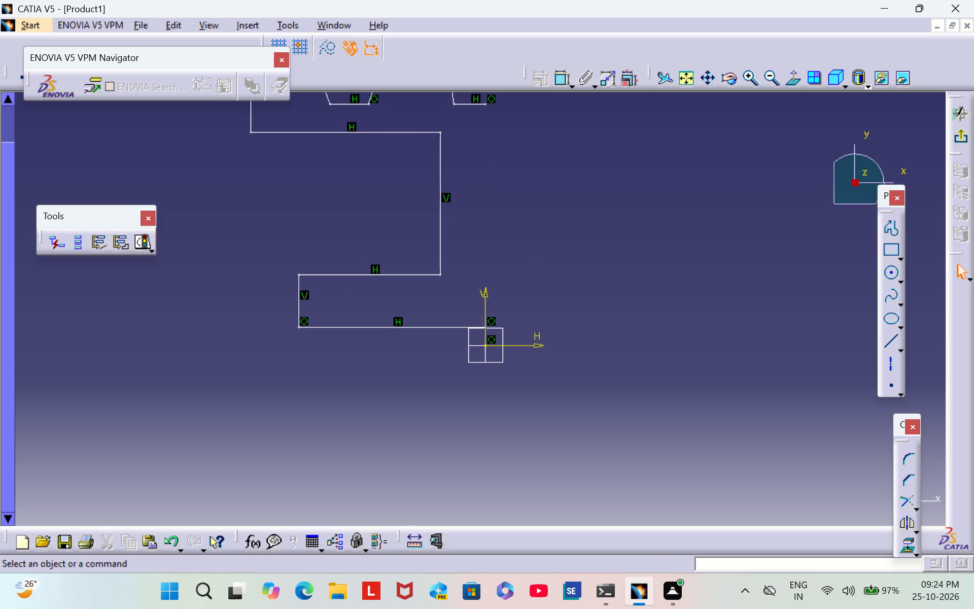
{"action": "middle_click_drag", "start_coordinate": [654, 163], "coordinate": [660, 220]}
{"action": "scroll", "coordinate": [655, 171], "scroll_direction": "down", "scroll_amount": 1}
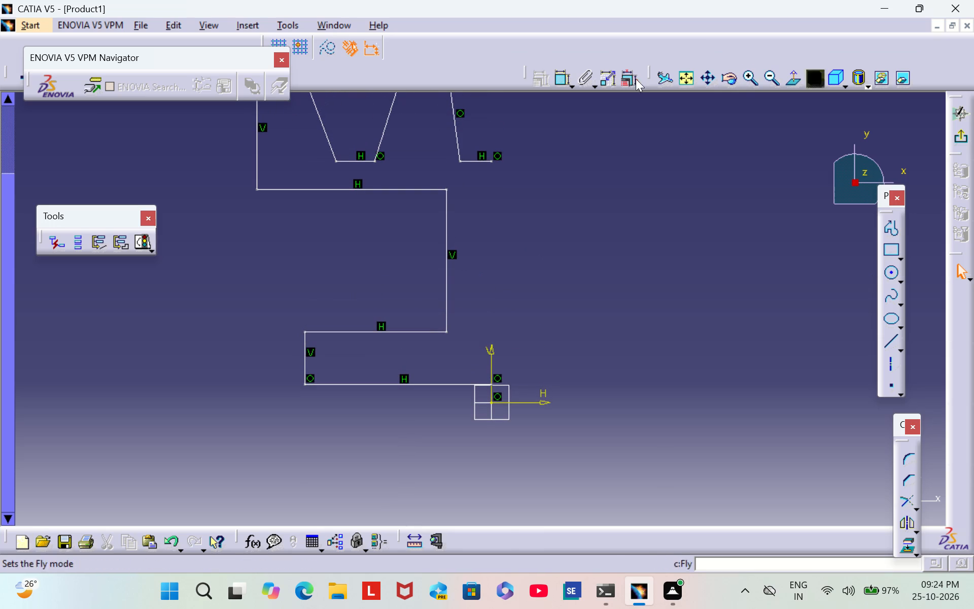
{"action": "left_click", "coordinate": [555, 78]}
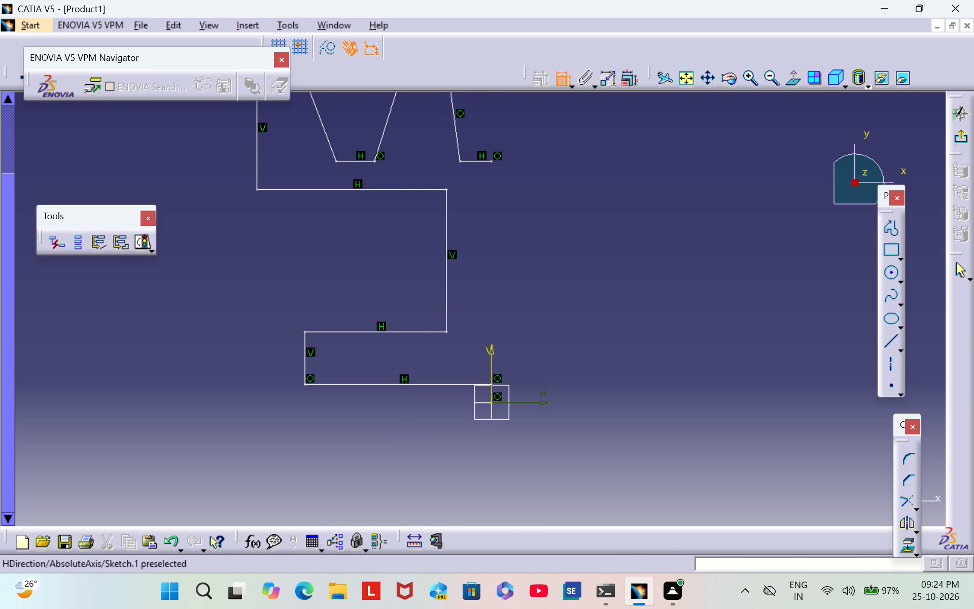
{"action": "left_click", "coordinate": [497, 399]}
{"action": "left_click", "coordinate": [422, 384]}
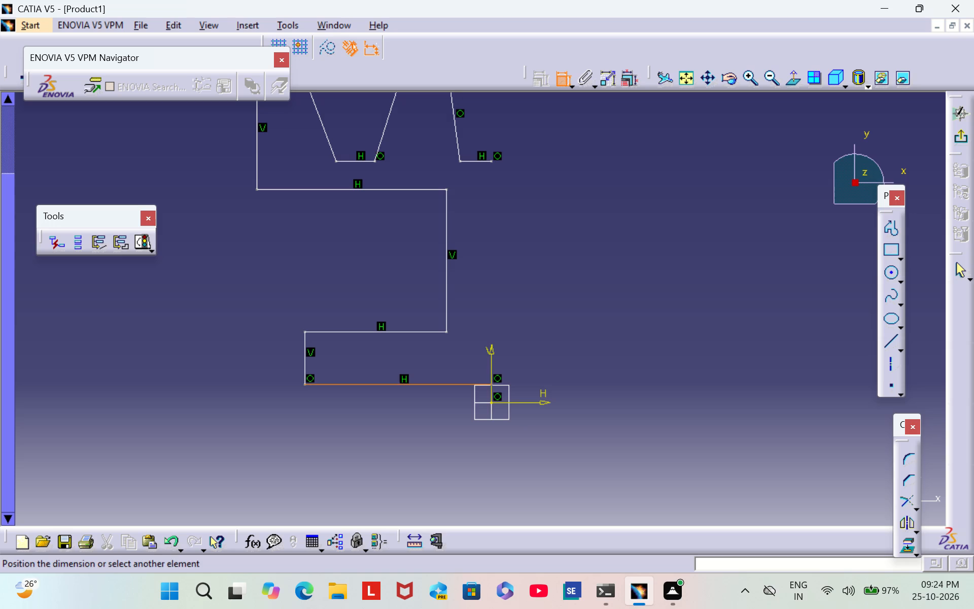
{"action": "left_click", "coordinate": [512, 400]}
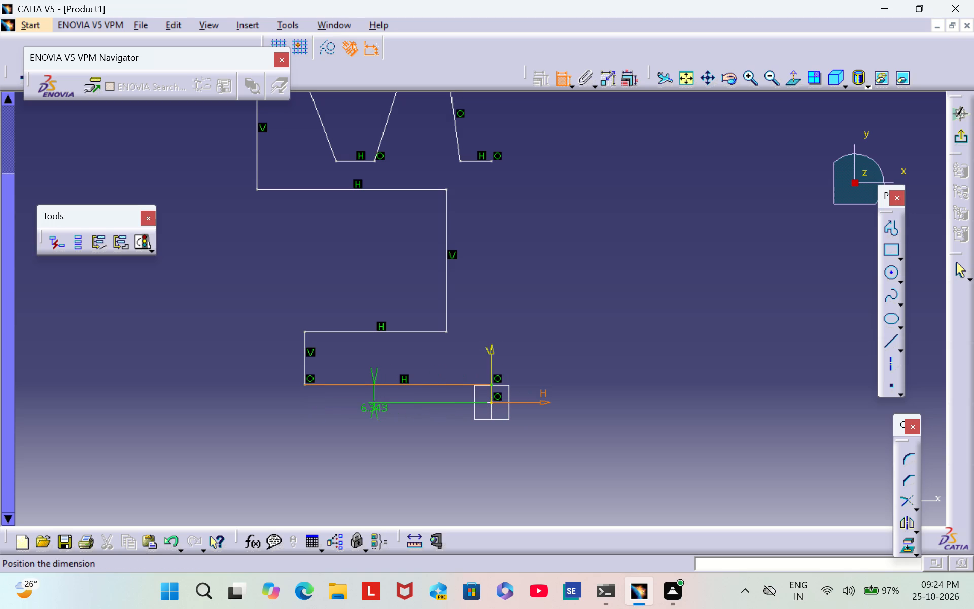
{"action": "left_click", "coordinate": [280, 397]}
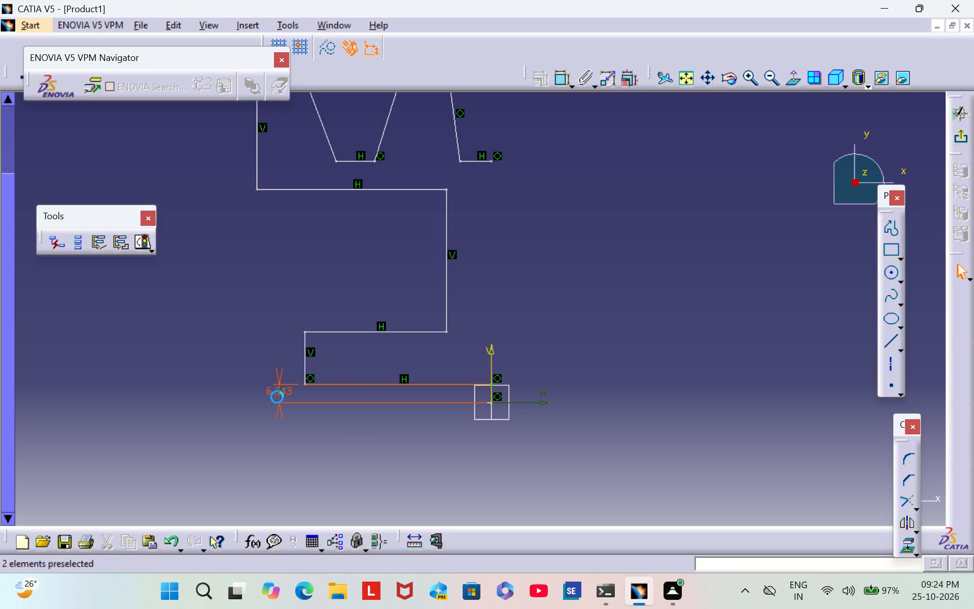
{"action": "double_click", "coordinate": [279, 390]}
{"action": "key", "text": "BackSpace"}
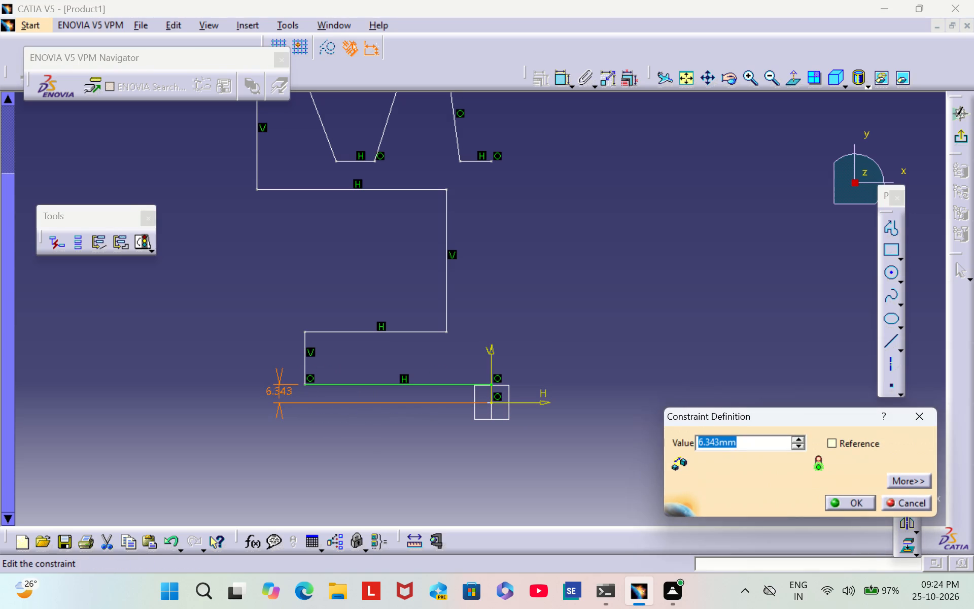
{"action": "key", "text": "6"}
{"action": "key", "text": "Return"}
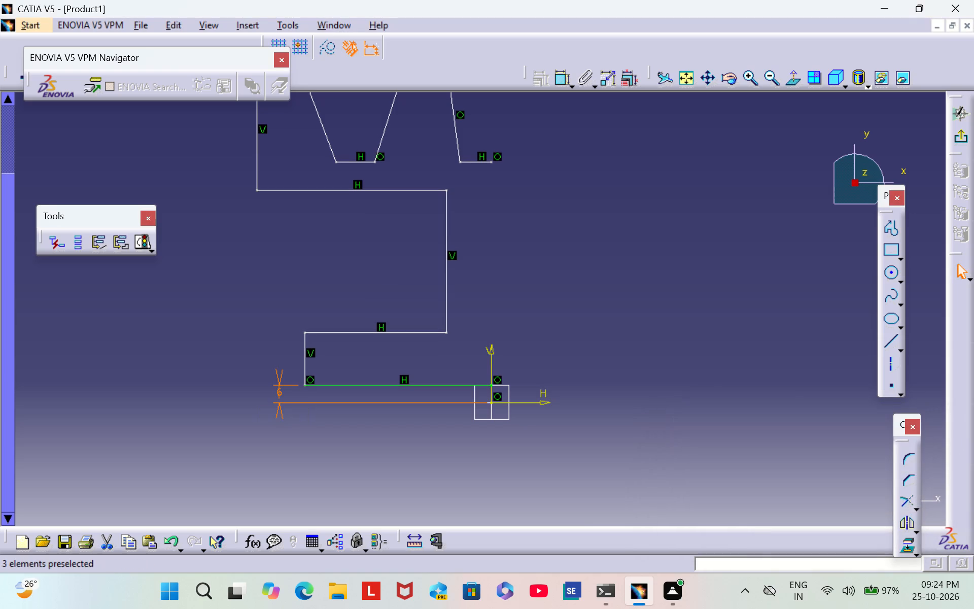
{"action": "left_click", "coordinate": [260, 325]}
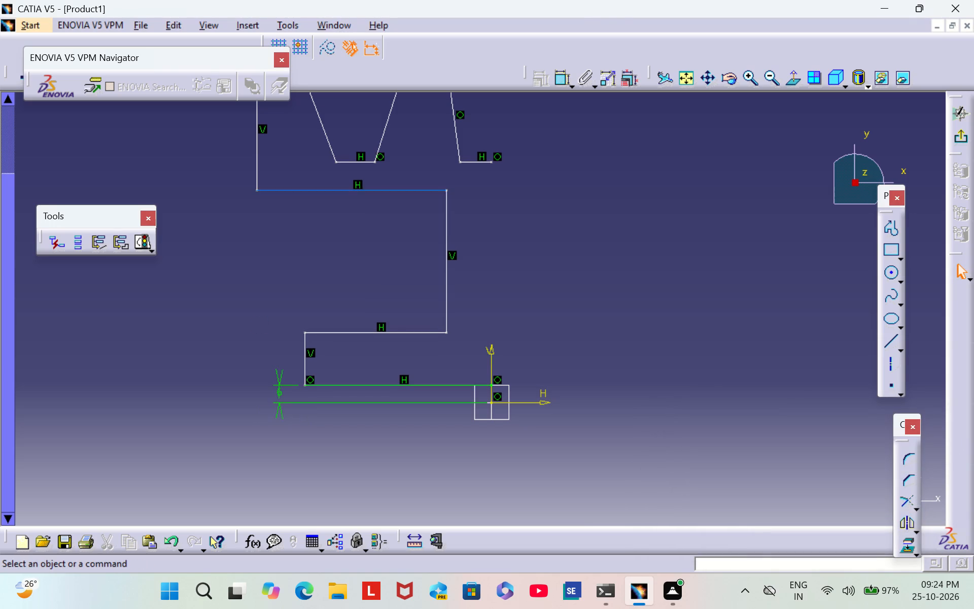
Dimension the lower section's upper horizontal line from the horizontal axis and set the offset to 25 mm.
{"action": "double_click", "coordinate": [563, 83]}
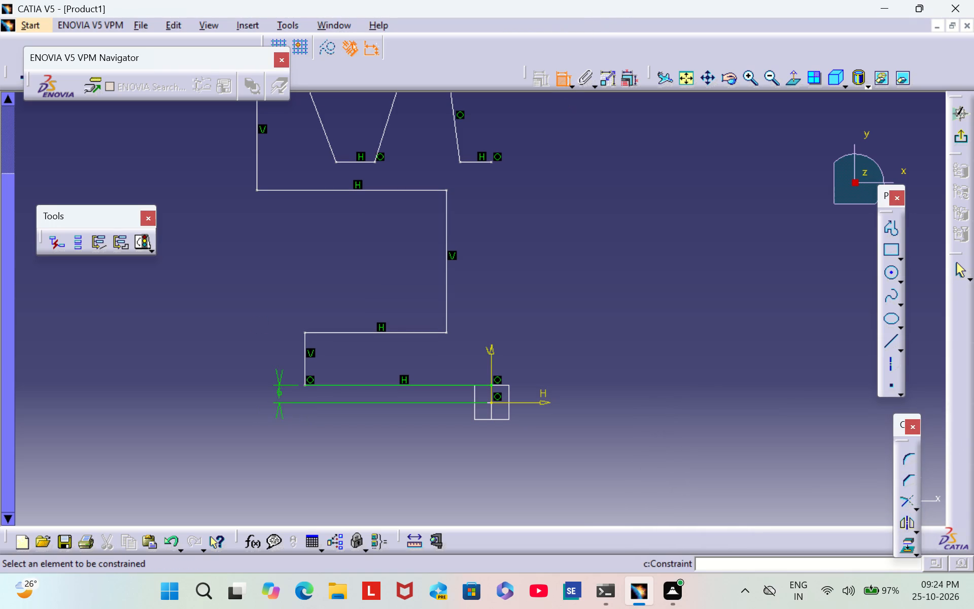
{"action": "left_click", "coordinate": [438, 329]}
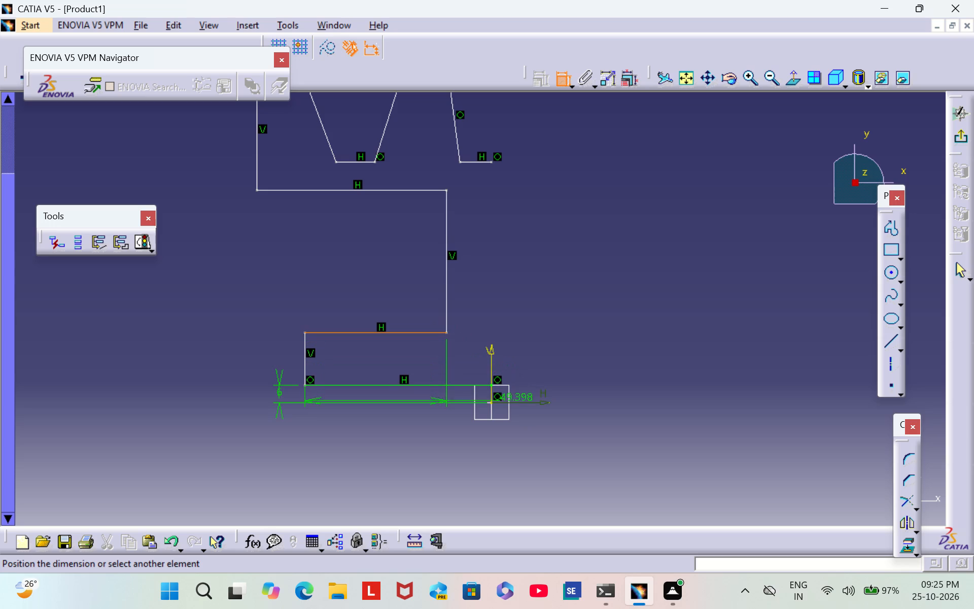
{"action": "left_click", "coordinate": [518, 401]}
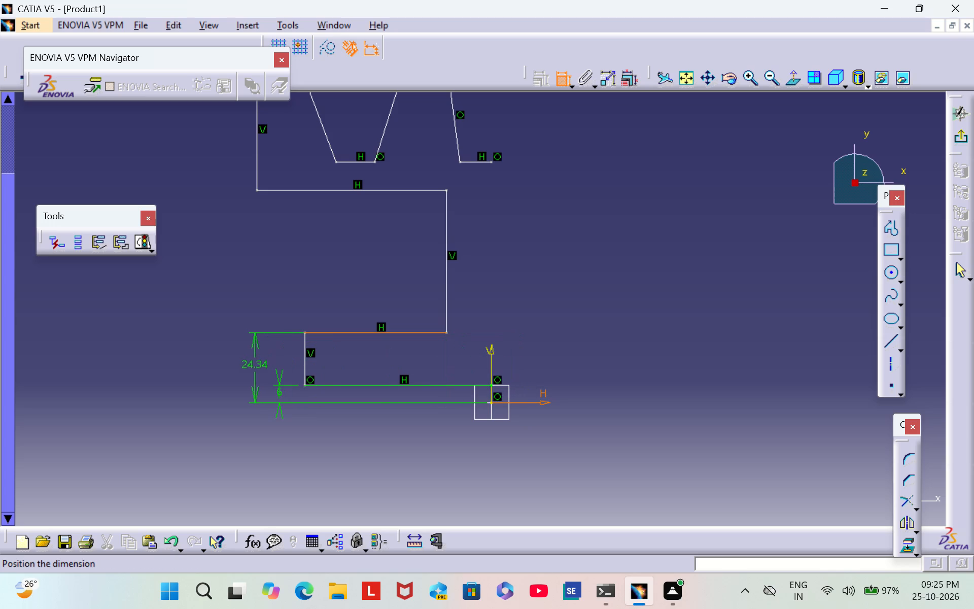
{"action": "left_click", "coordinate": [255, 368]}
{"action": "double_click", "coordinate": [255, 367]}
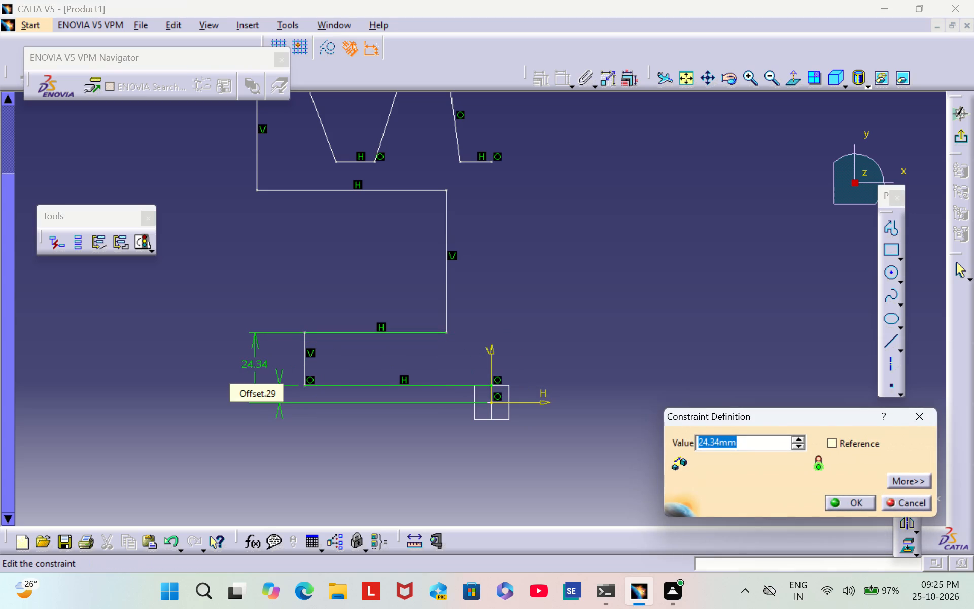
{"action": "key", "text": "BackSpace"}
{"action": "type", "text": "25"}
{"action": "key", "text": "Return"}
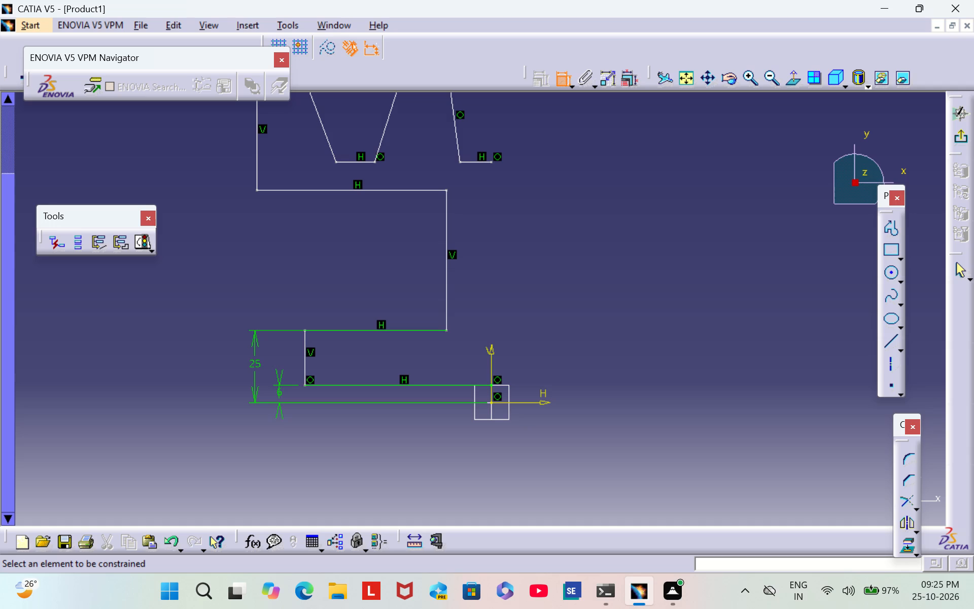
Dimension the long vertical web line from the vertical axis and set the offset to 11 mm.
{"action": "middle_click_drag", "start_coordinate": [560, 195], "coordinate": [601, 263]}
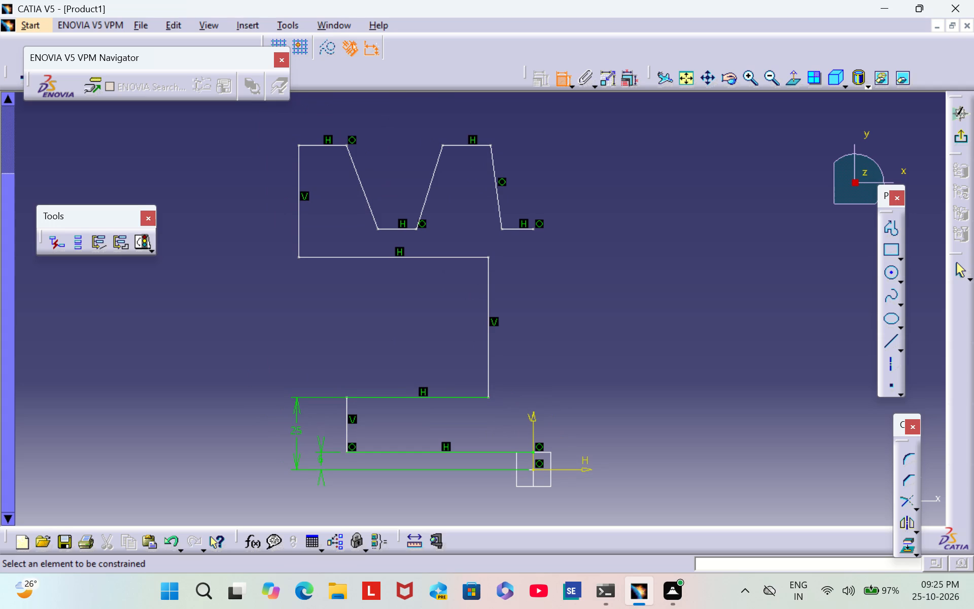
{"action": "left_click", "coordinate": [531, 432]}
{"action": "left_click", "coordinate": [489, 367]}
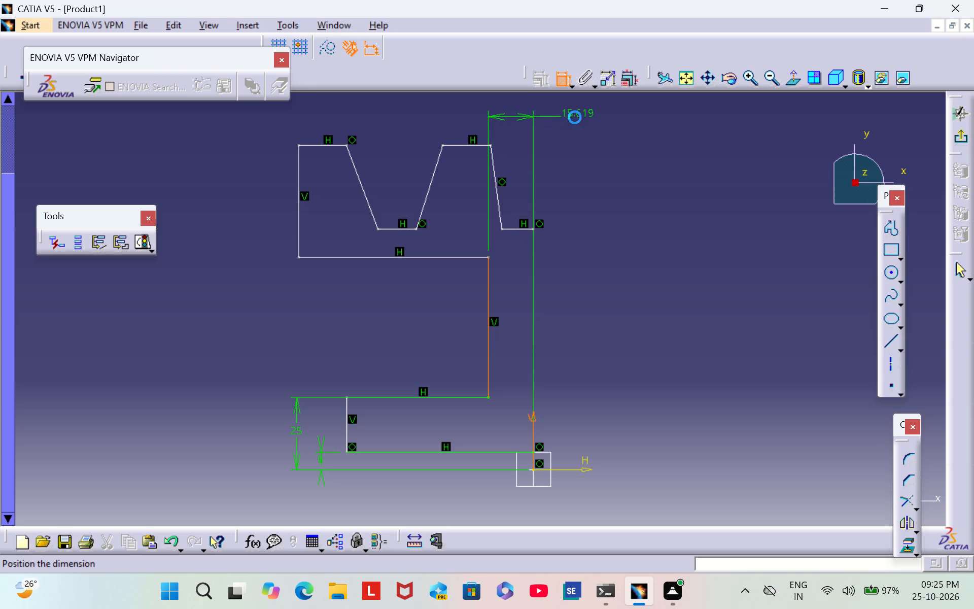
{"action": "left_click", "coordinate": [575, 117]}
{"action": "double_click", "coordinate": [577, 114]}
{"action": "key", "text": "BackSpace"}
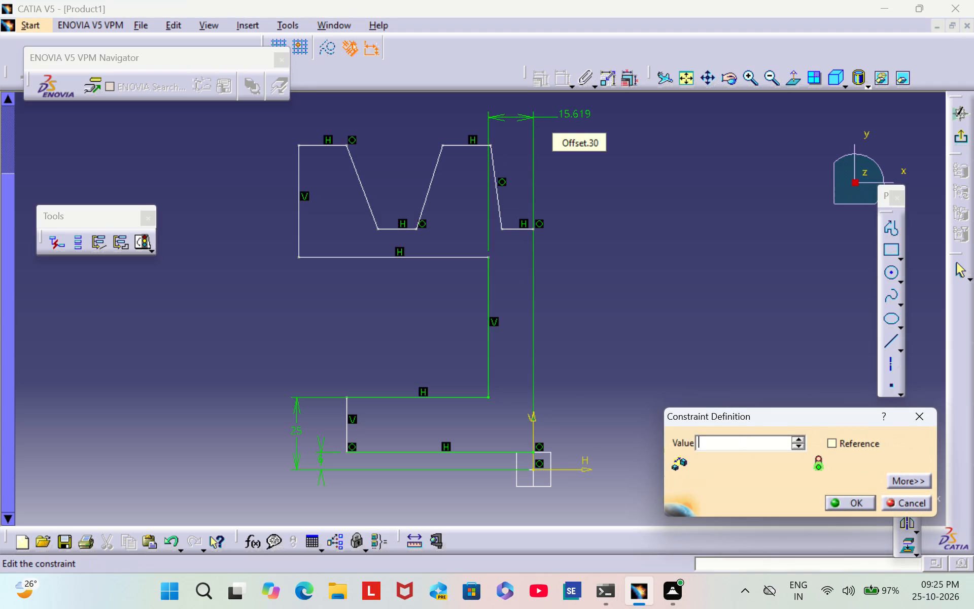
{"action": "type", "text": "11"}
{"action": "key", "text": "Return"}
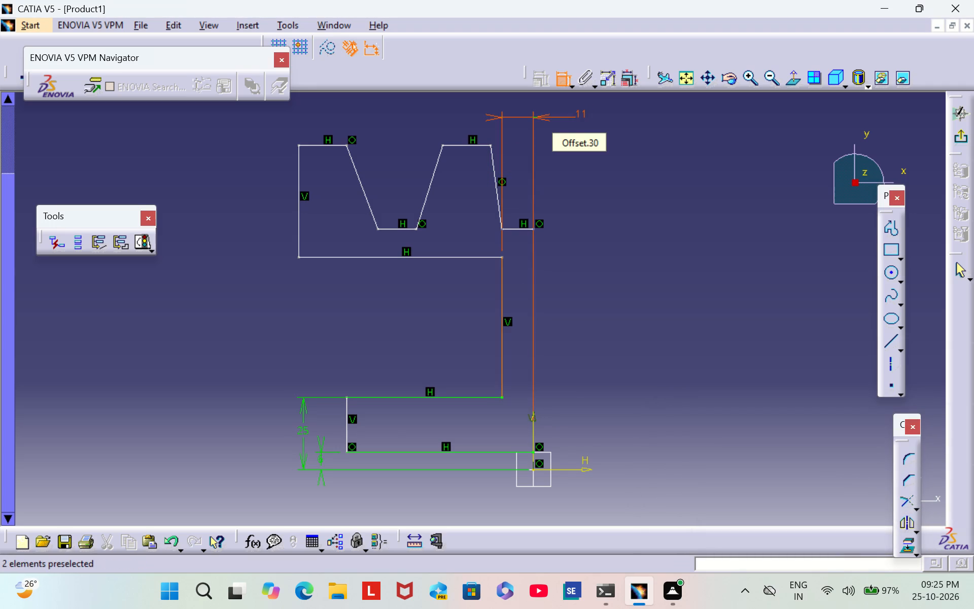
{"action": "left_click", "coordinate": [590, 159]}
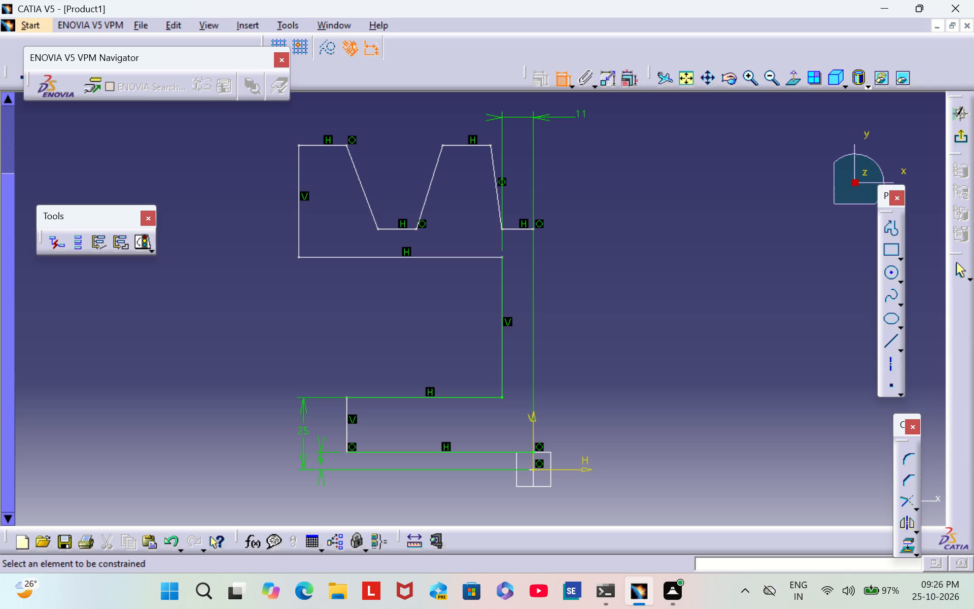
Dimension the lower section's short vertical line from the vertical axis and set the offset to 35 mm.
{"action": "left_click", "coordinate": [346, 428]}
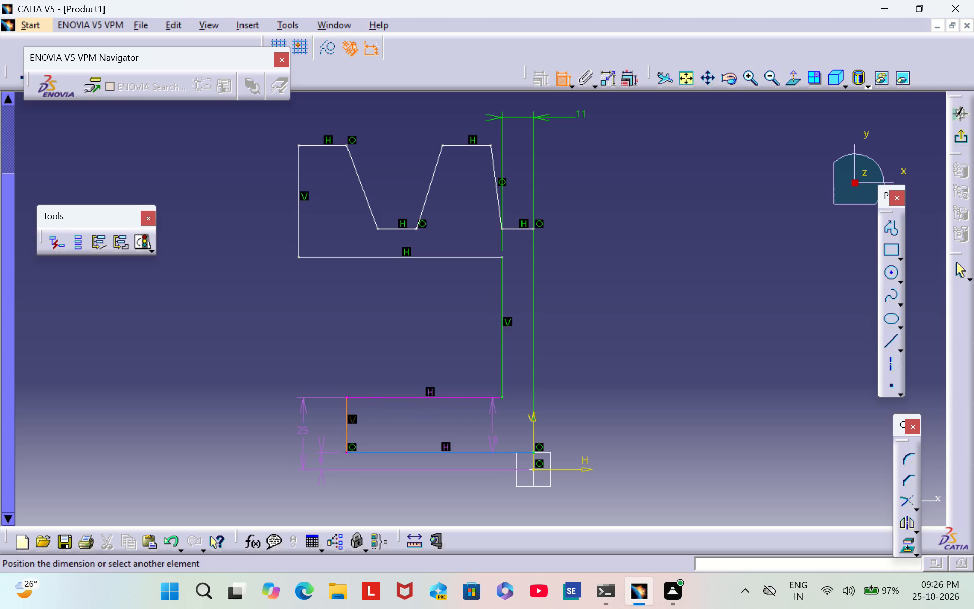
{"action": "left_click", "coordinate": [535, 443]}
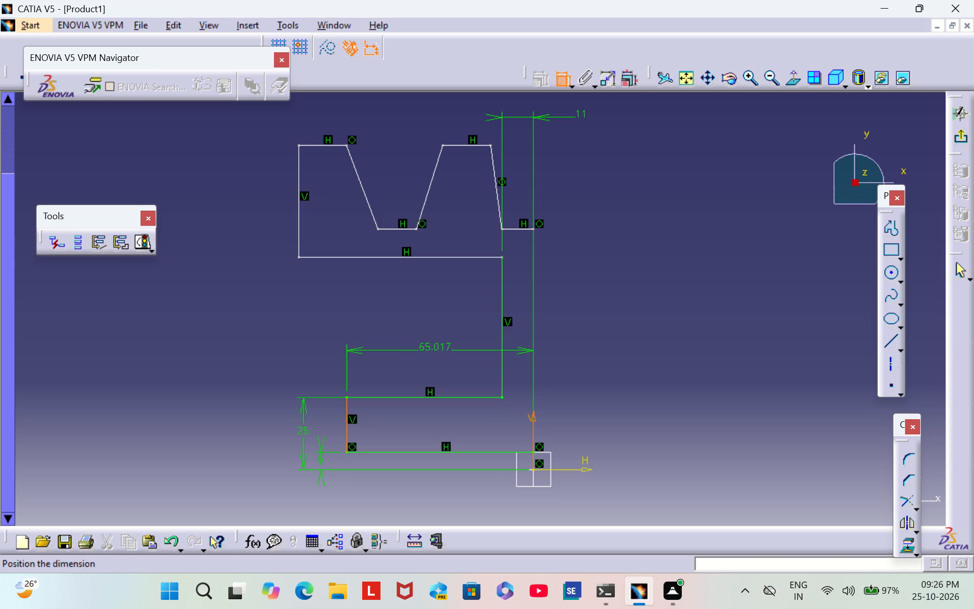
{"action": "left_click", "coordinate": [440, 353]}
{"action": "double_click", "coordinate": [441, 351]}
{"action": "key", "text": "BackSpace"}
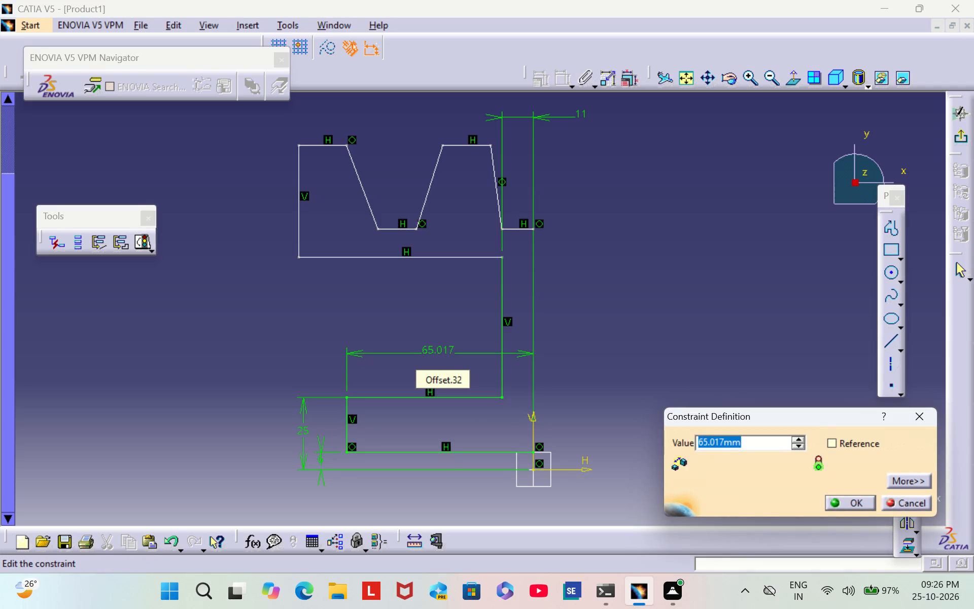
{"action": "type", "text": "35"}
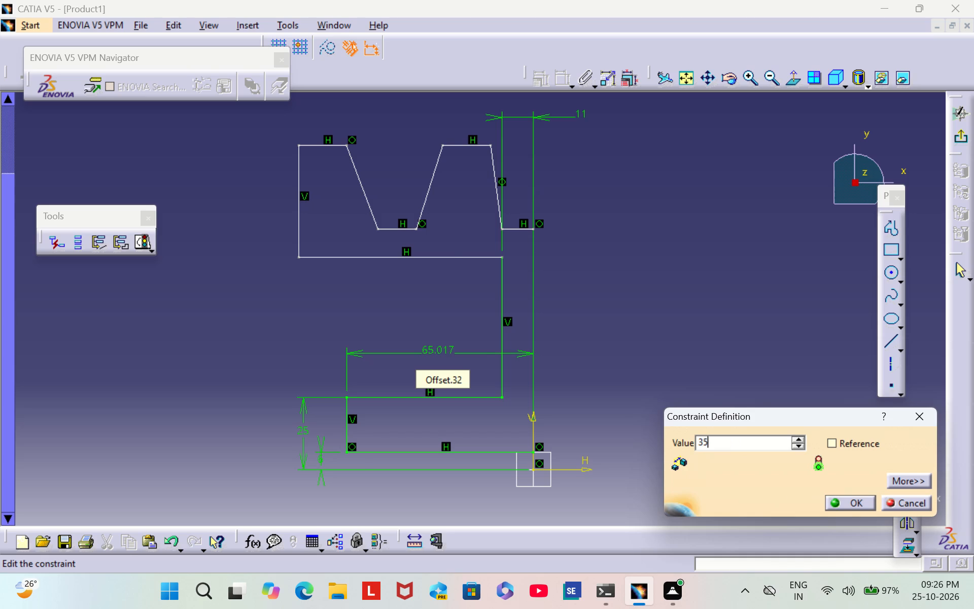
{"action": "key", "text": "Return"}
{"action": "left_click", "coordinate": [626, 355]}
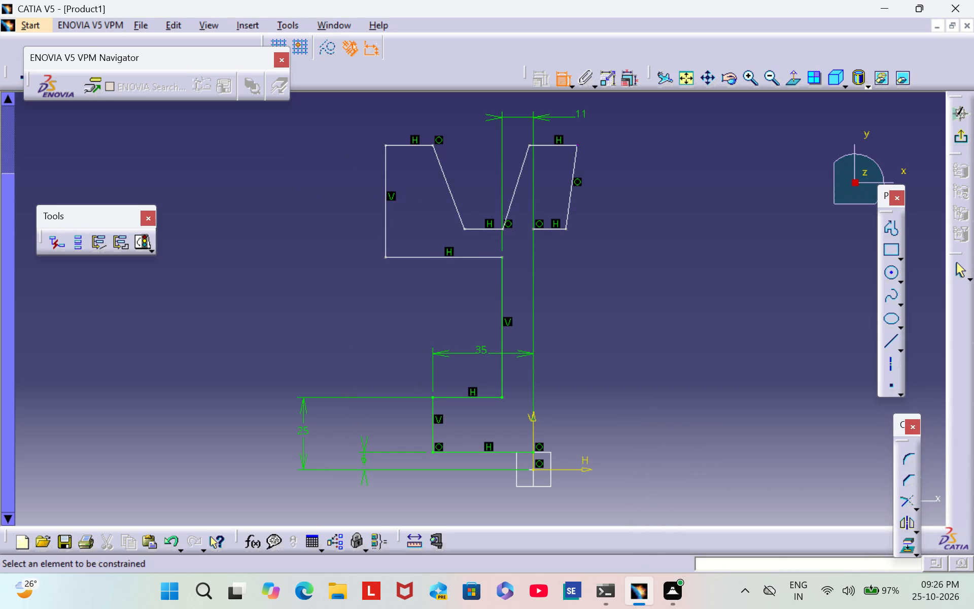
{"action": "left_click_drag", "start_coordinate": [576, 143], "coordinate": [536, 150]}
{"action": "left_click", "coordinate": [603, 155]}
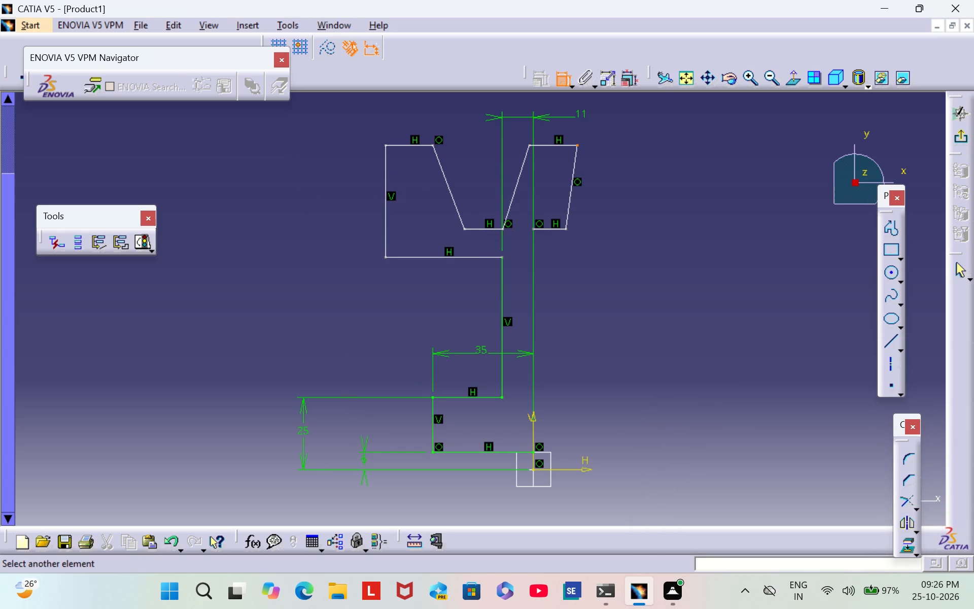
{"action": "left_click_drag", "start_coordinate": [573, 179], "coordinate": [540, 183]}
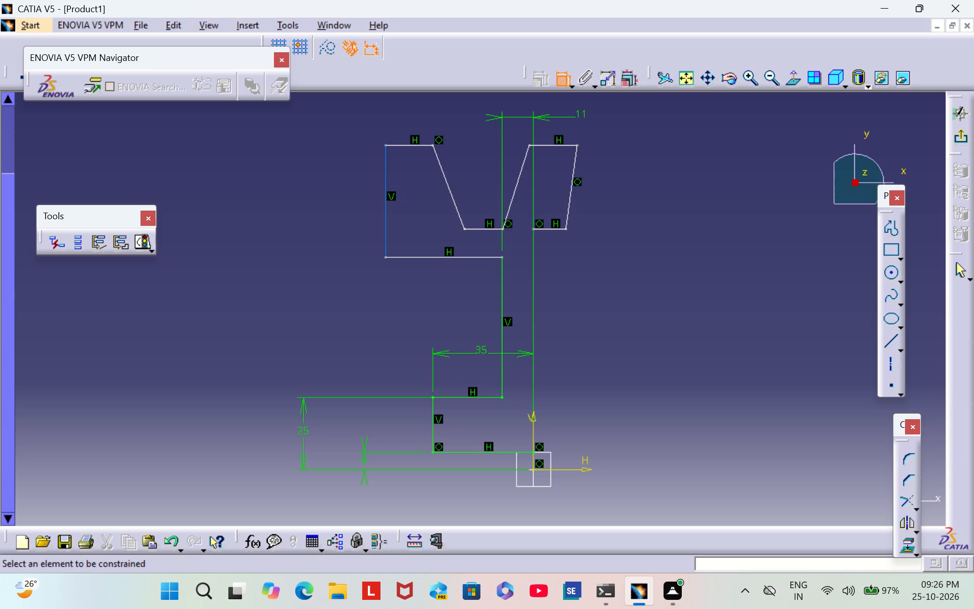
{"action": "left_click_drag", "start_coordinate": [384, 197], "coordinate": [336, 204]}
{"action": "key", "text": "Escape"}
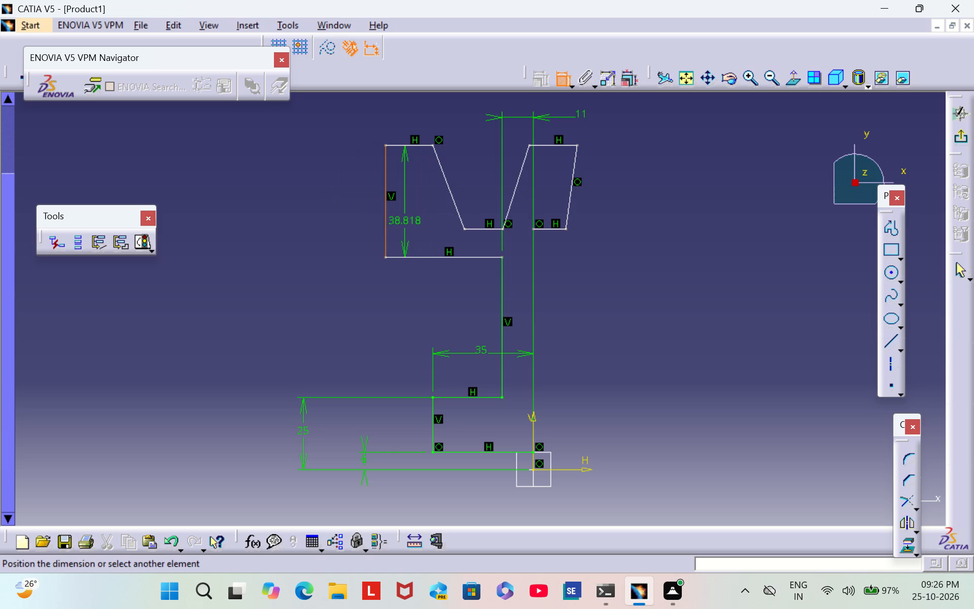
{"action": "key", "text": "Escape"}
Move the rim's outer vertical line and the three sloped groove flanks farther away from the vertical axis.
{"action": "left_click_drag", "start_coordinate": [388, 195], "coordinate": [332, 199]}
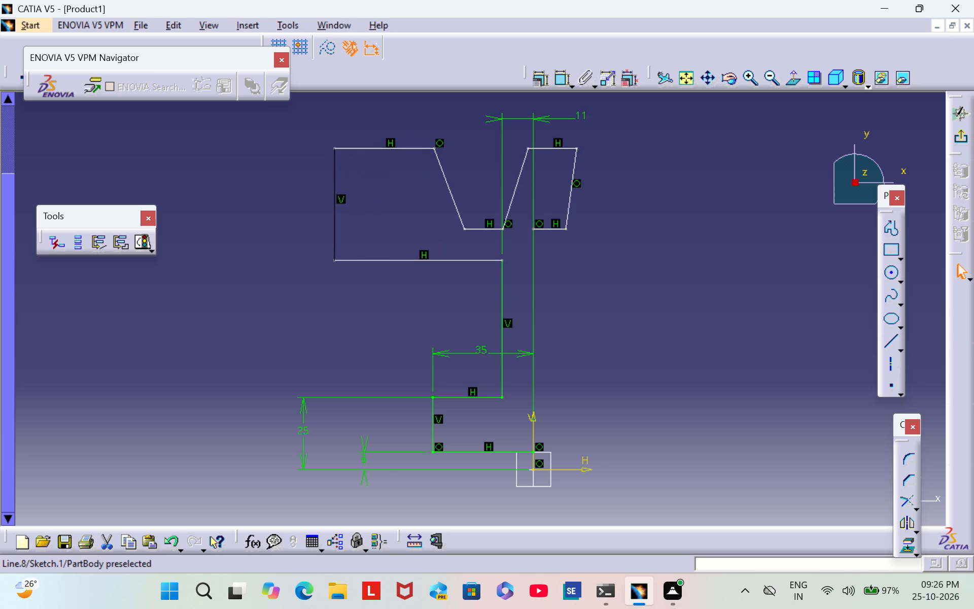
{"action": "left_click_drag", "start_coordinate": [332, 199], "coordinate": [327, 200]}
{"action": "left_click_drag", "start_coordinate": [445, 183], "coordinate": [444, 182]}
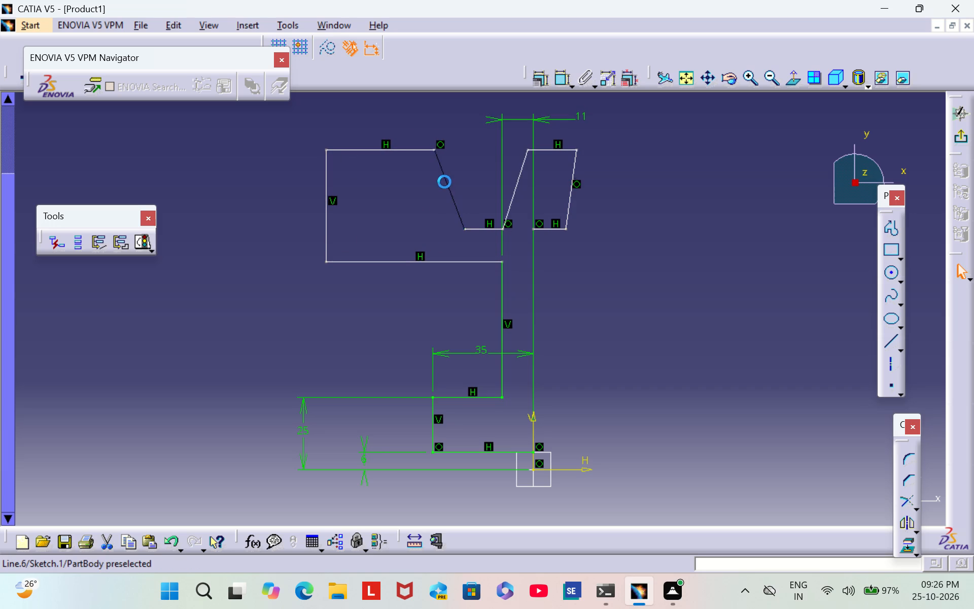
{"action": "left_click_drag", "start_coordinate": [444, 182], "coordinate": [384, 188]}
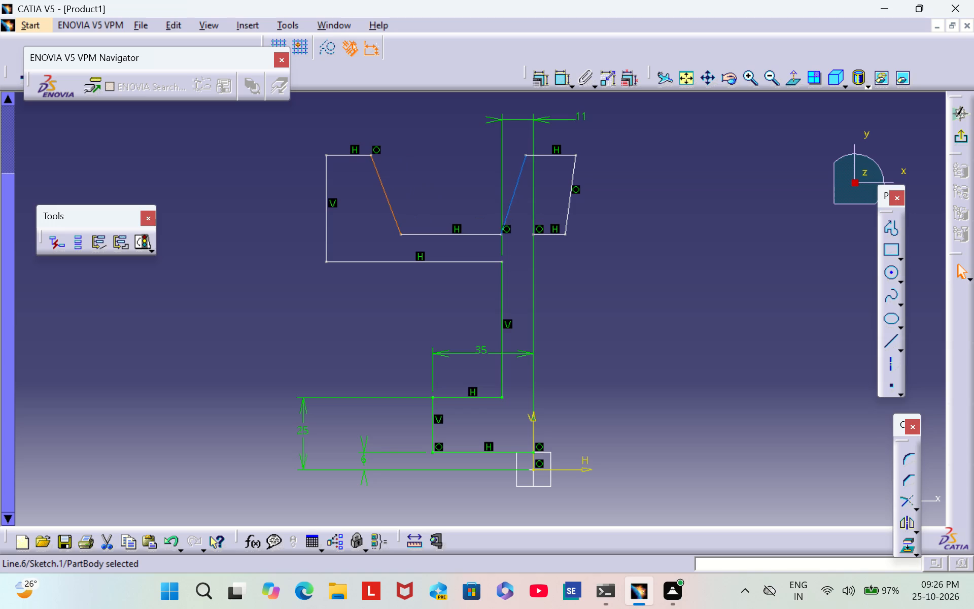
{"action": "left_click_drag", "start_coordinate": [516, 189], "coordinate": [444, 193]}
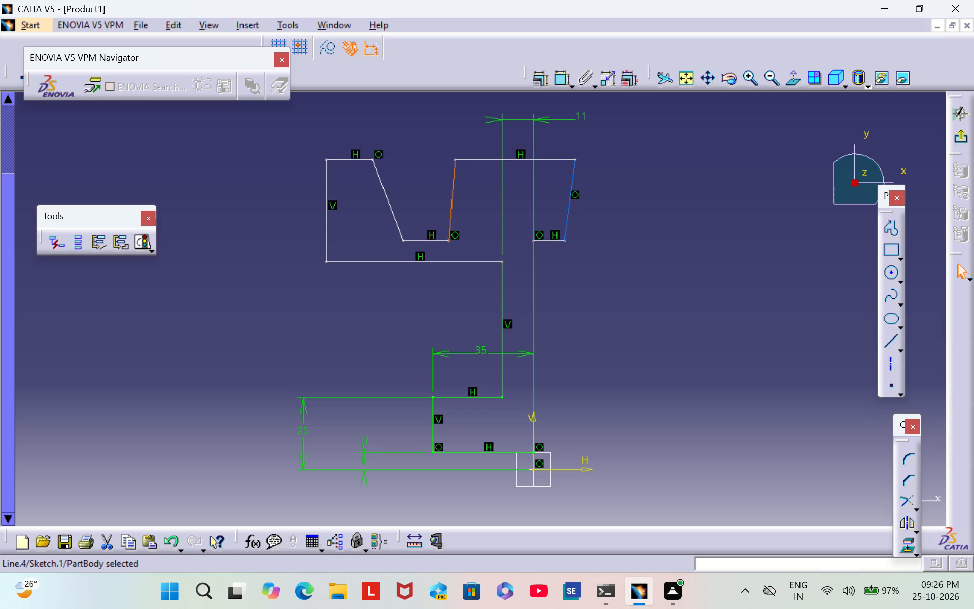
{"action": "left_click_drag", "start_coordinate": [571, 197], "coordinate": [498, 200]}
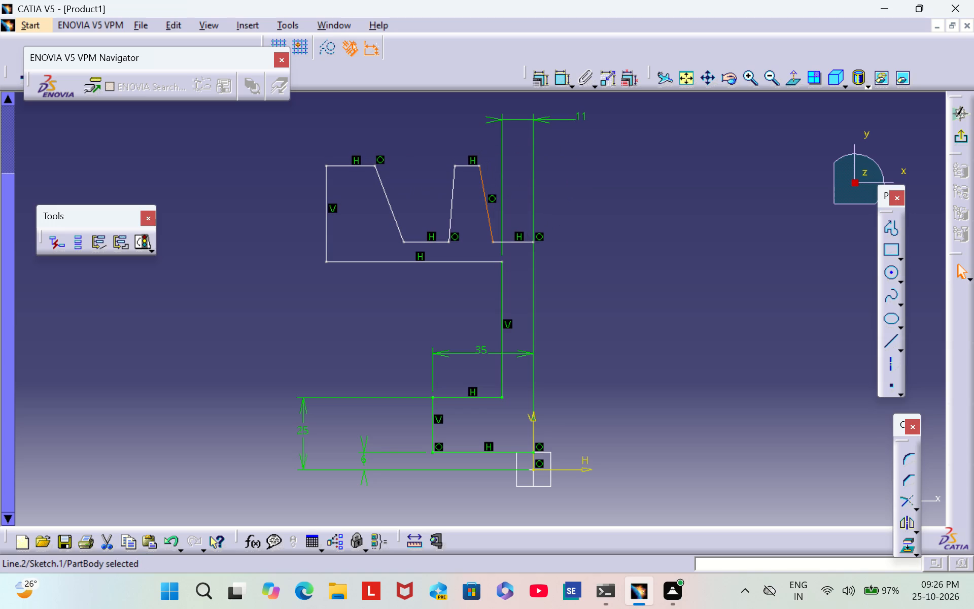
Adjust the spacing of the three groove flanks by shifting each one slightly farther from the vertical axis.
{"action": "left_click_drag", "start_coordinate": [394, 218], "coordinate": [394, 218]}
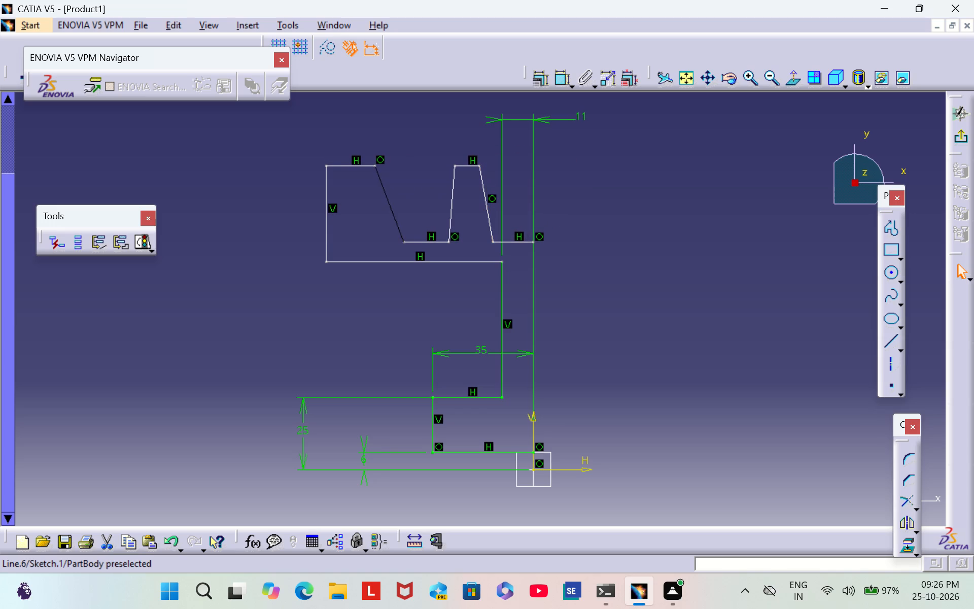
{"action": "left_click_drag", "start_coordinate": [394, 218], "coordinate": [372, 210]}
{"action": "left_click_drag", "start_coordinate": [450, 207], "coordinate": [422, 214]}
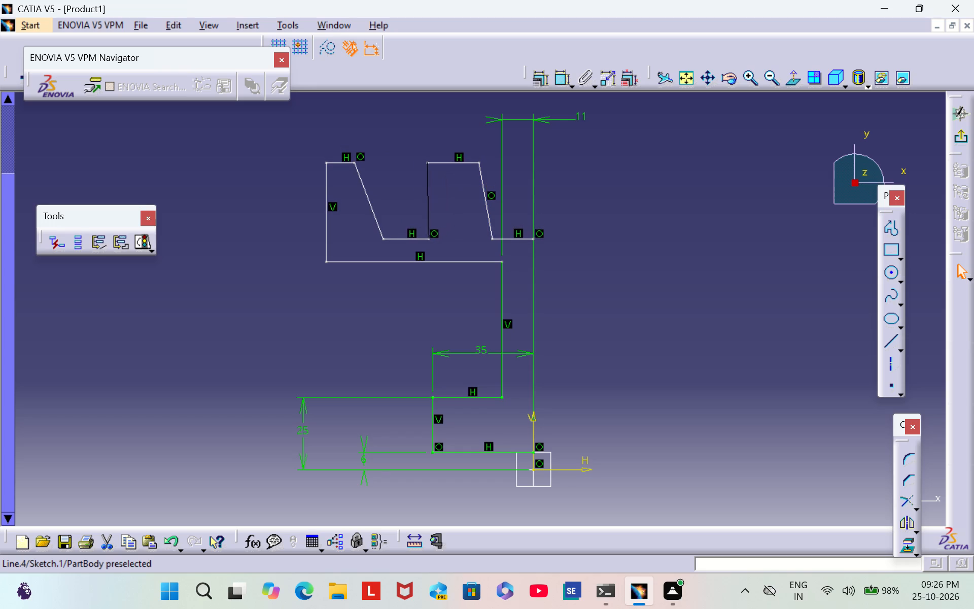
{"action": "left_click_drag", "start_coordinate": [422, 214], "coordinate": [414, 214]}
{"action": "left_click_drag", "start_coordinate": [487, 218], "coordinate": [474, 215]}
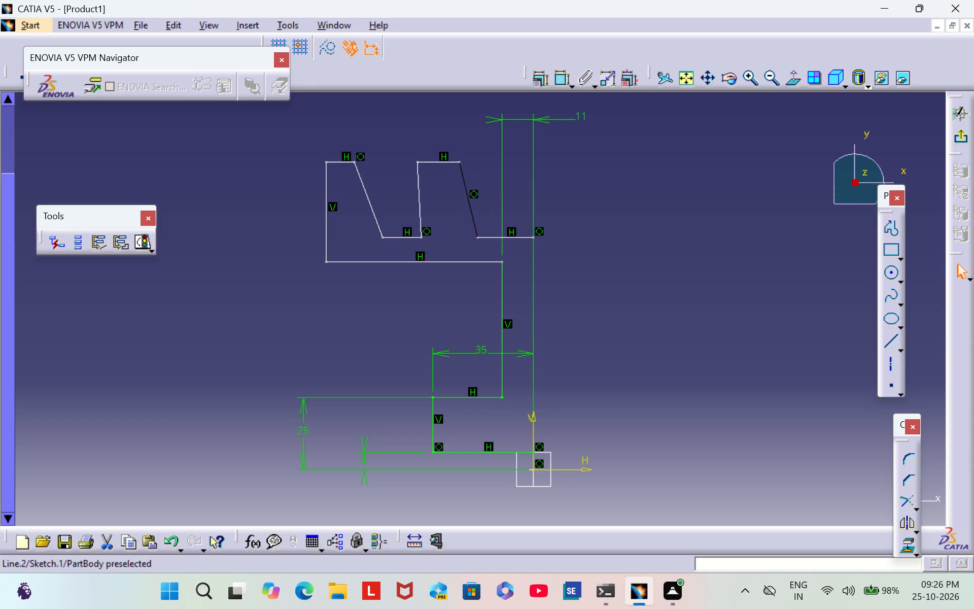
{"action": "left_click_drag", "start_coordinate": [474, 215], "coordinate": [474, 214]}
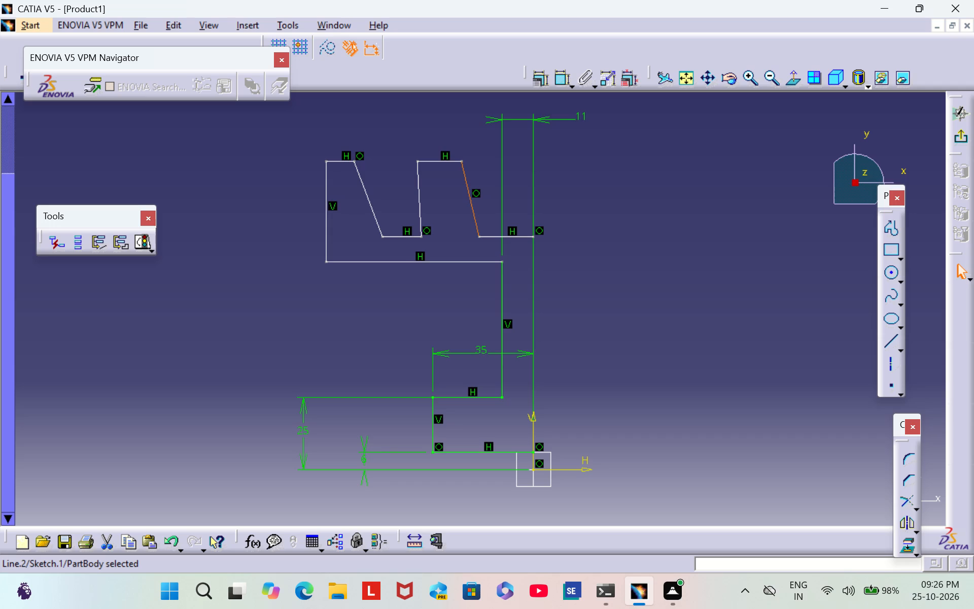
{"action": "left_click", "coordinate": [676, 286]}
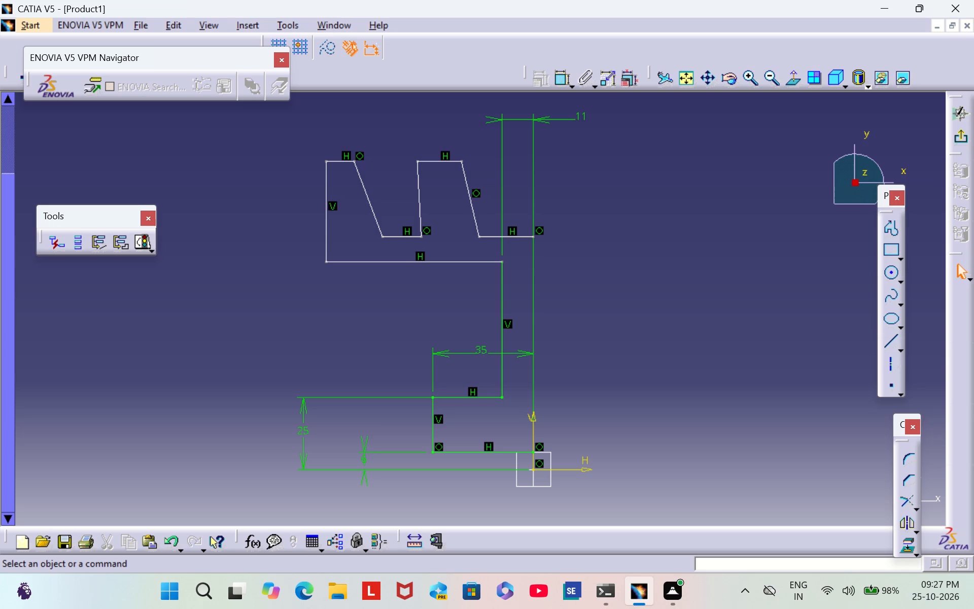
Dimension the middle crest's top line from the hub's lowest horizontal line and set the offset to 125 mm.
{"action": "left_click", "coordinate": [564, 78]}
{"action": "left_click", "coordinate": [448, 161]}
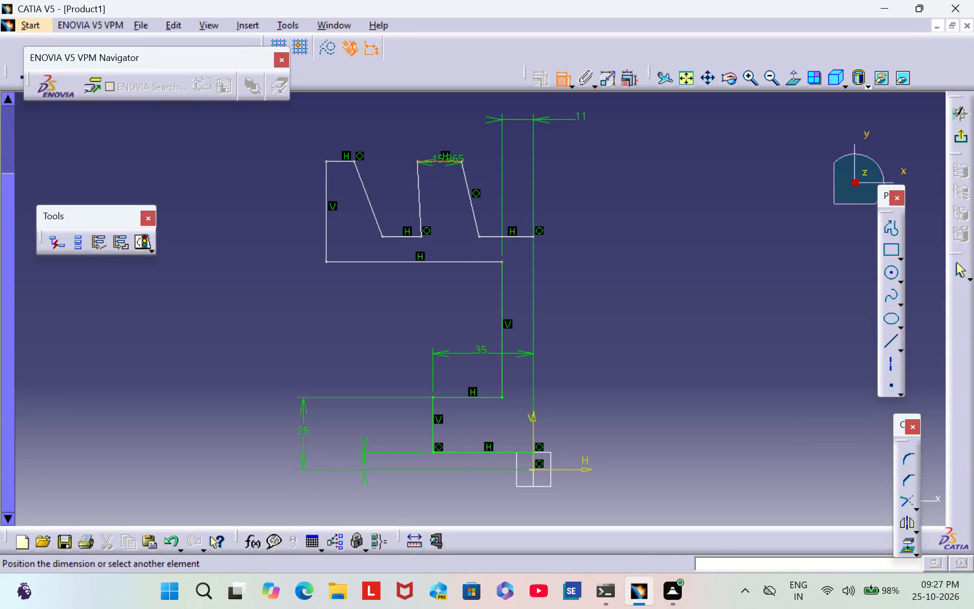
{"action": "left_click", "coordinate": [482, 450]}
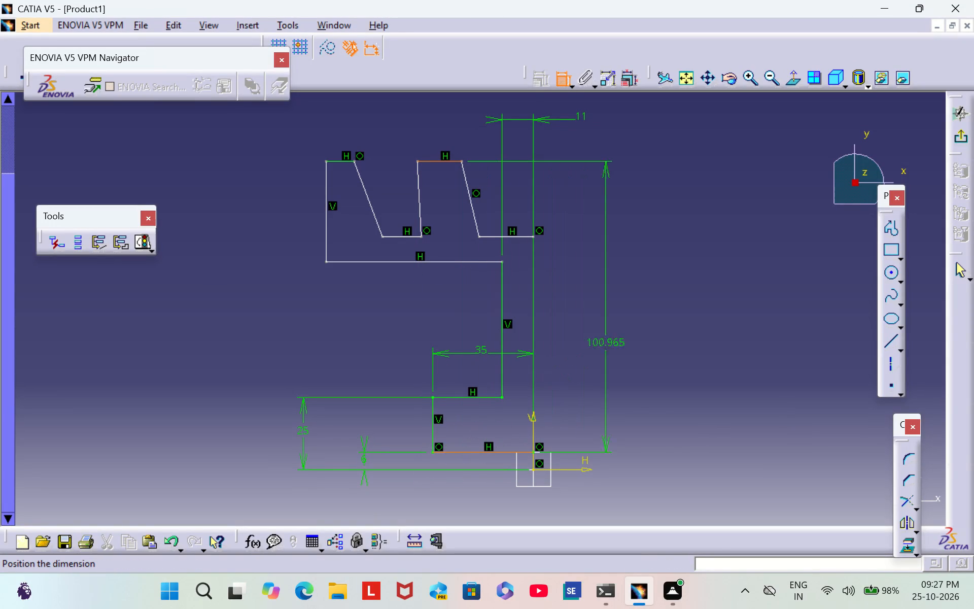
{"action": "left_click", "coordinate": [690, 317]}
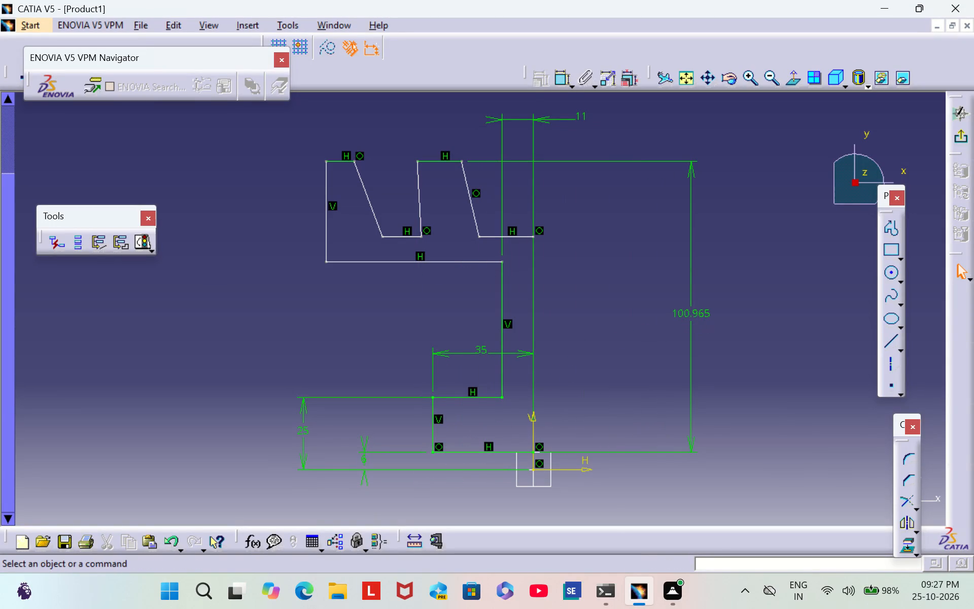
{"action": "double_click", "coordinate": [690, 313]}
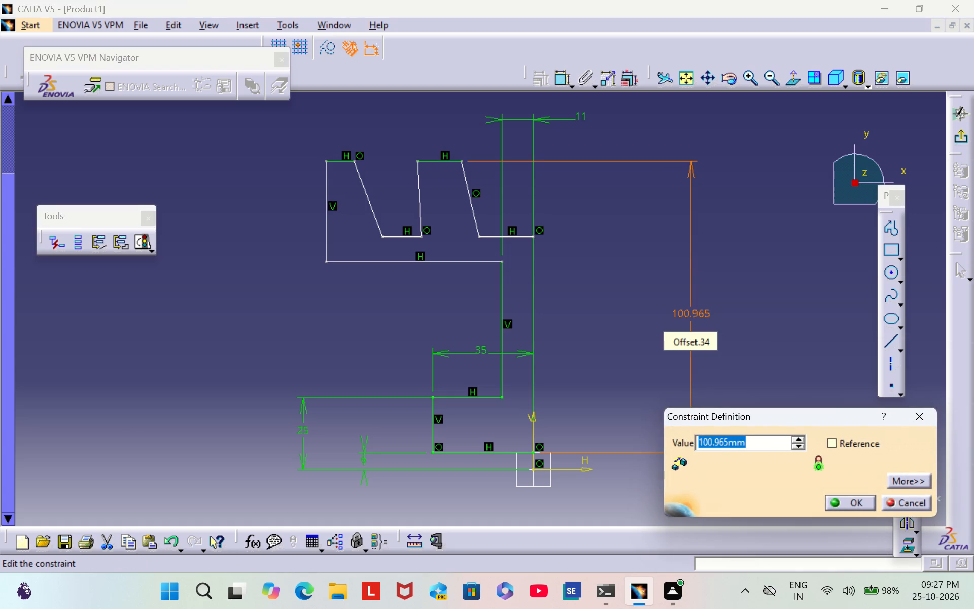
{"action": "key", "text": "BackSpace"}
{"action": "type", "text": "250"}
{"action": "type", "text": "/2"}
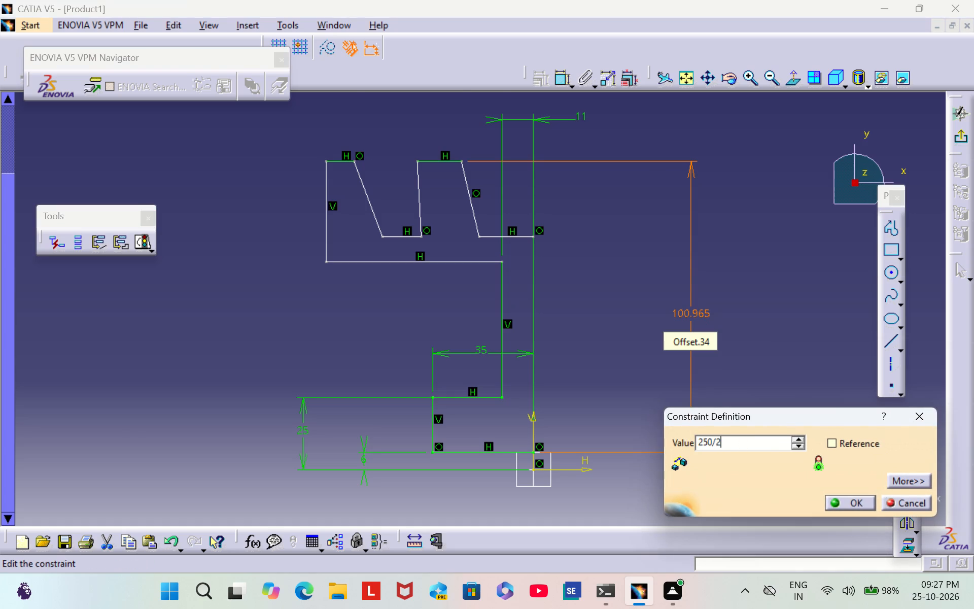
{"action": "key", "text": "Return"}
{"action": "left_click", "coordinate": [760, 251]}
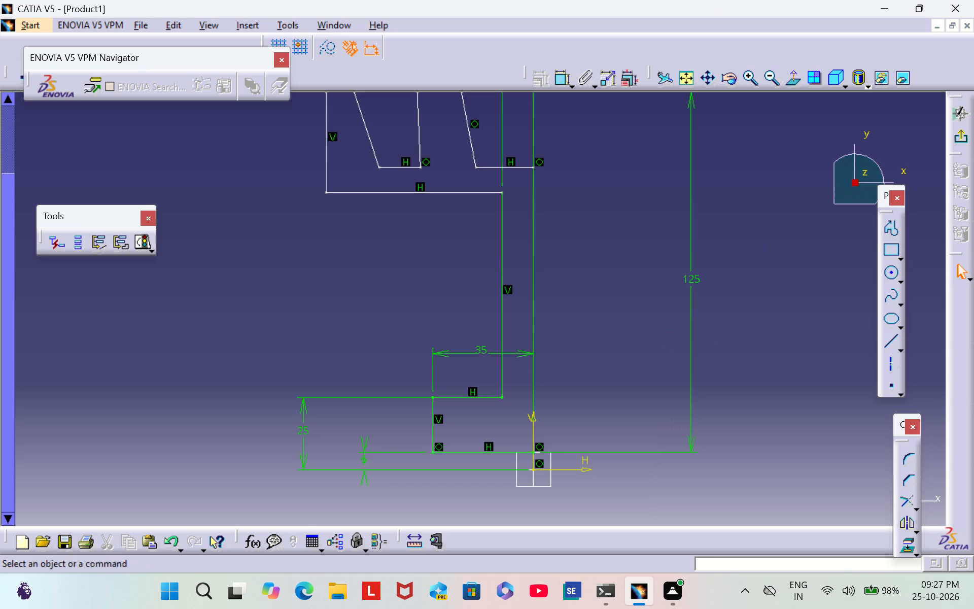
Dimension the length of the middle crest's top line between the grooves and set it to 5 mm.
{"action": "middle_click_drag", "start_coordinate": [638, 218], "coordinate": [618, 298]}
{"action": "scroll", "coordinate": [638, 218], "scroll_direction": "down", "scroll_amount": 1}
{"action": "middle_click_drag", "start_coordinate": [613, 275], "coordinate": [613, 265]}
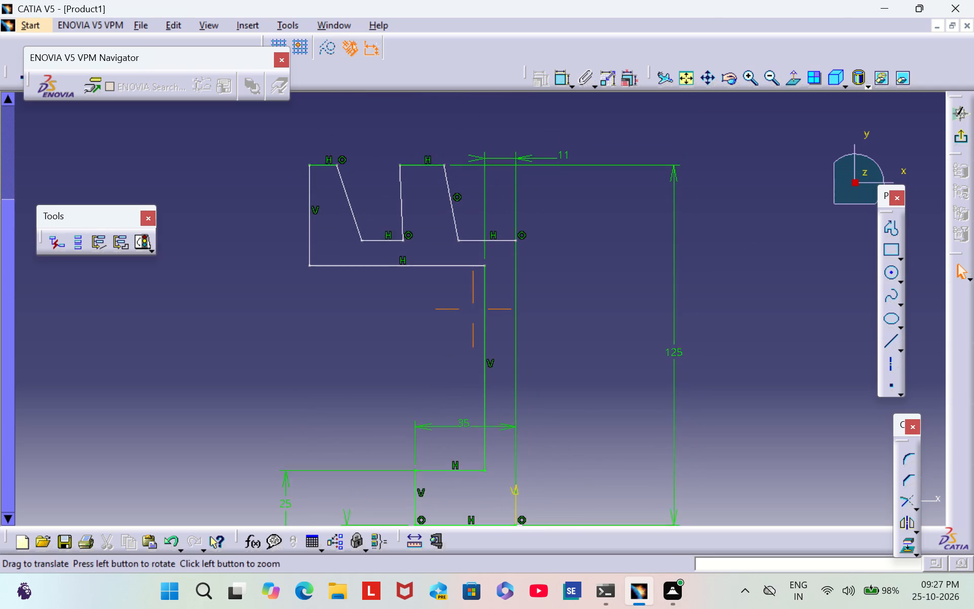
{"action": "middle_click_drag", "start_coordinate": [613, 265], "coordinate": [607, 247]}
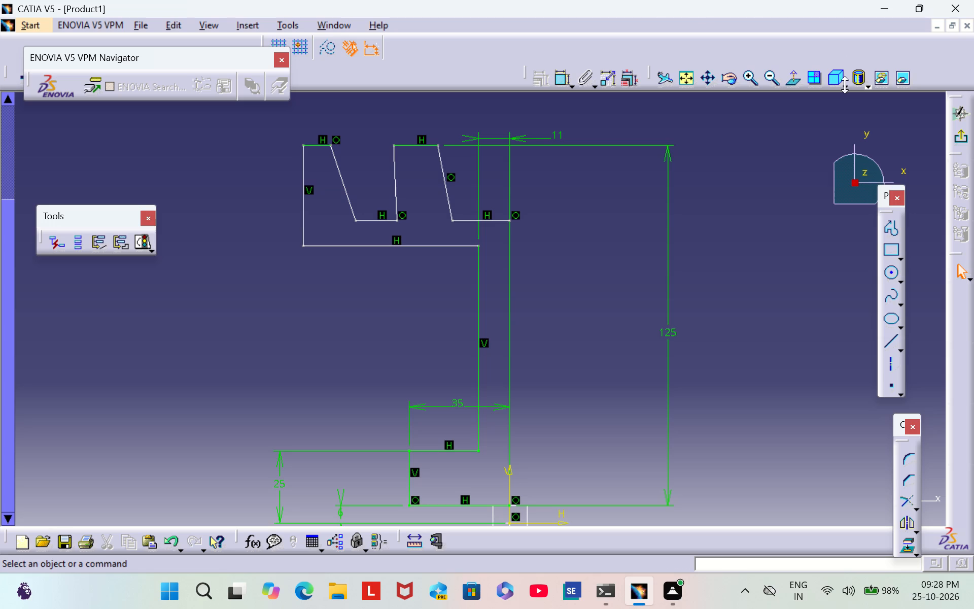
{"action": "left_click", "coordinate": [562, 84]}
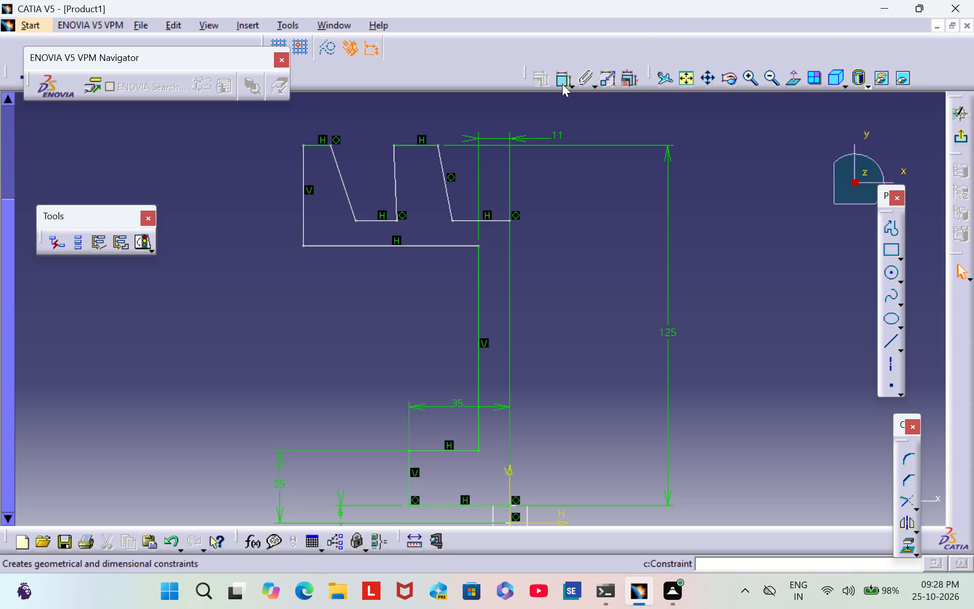
{"action": "left_click", "coordinate": [414, 144]}
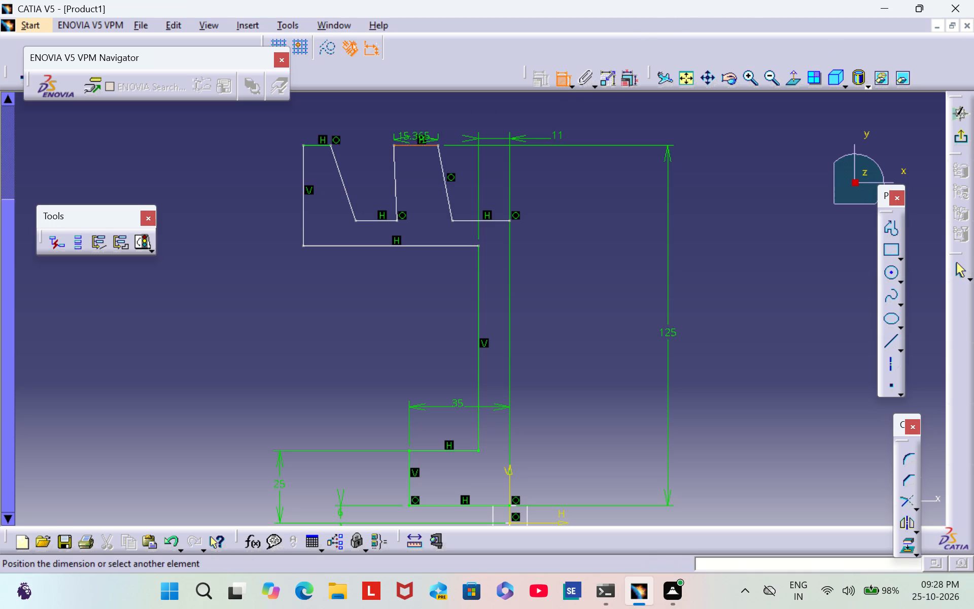
{"action": "left_click", "coordinate": [420, 126]}
{"action": "double_click", "coordinate": [417, 123]}
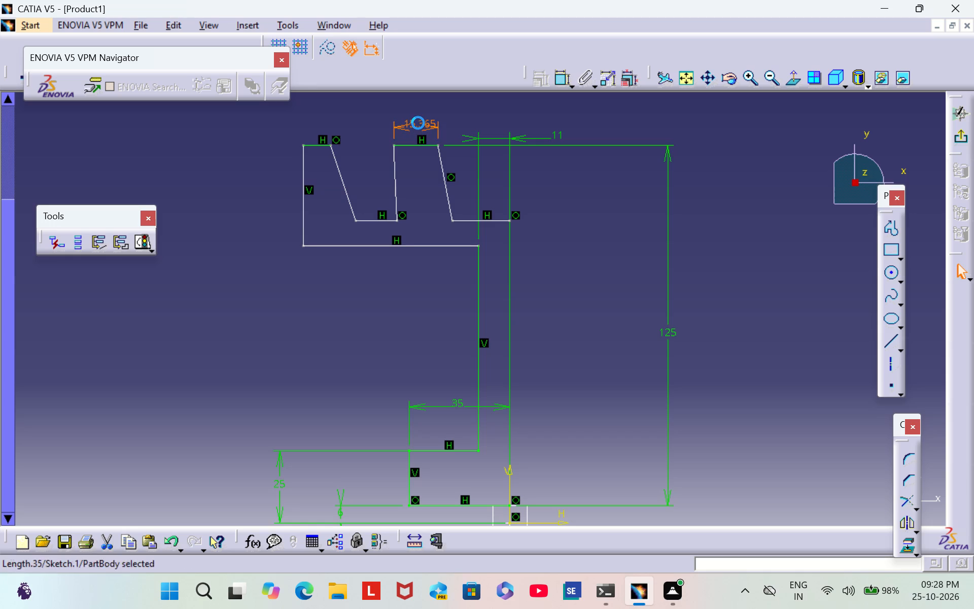
{"action": "key", "text": "BackSpace"}
{"action": "key", "text": "5"}
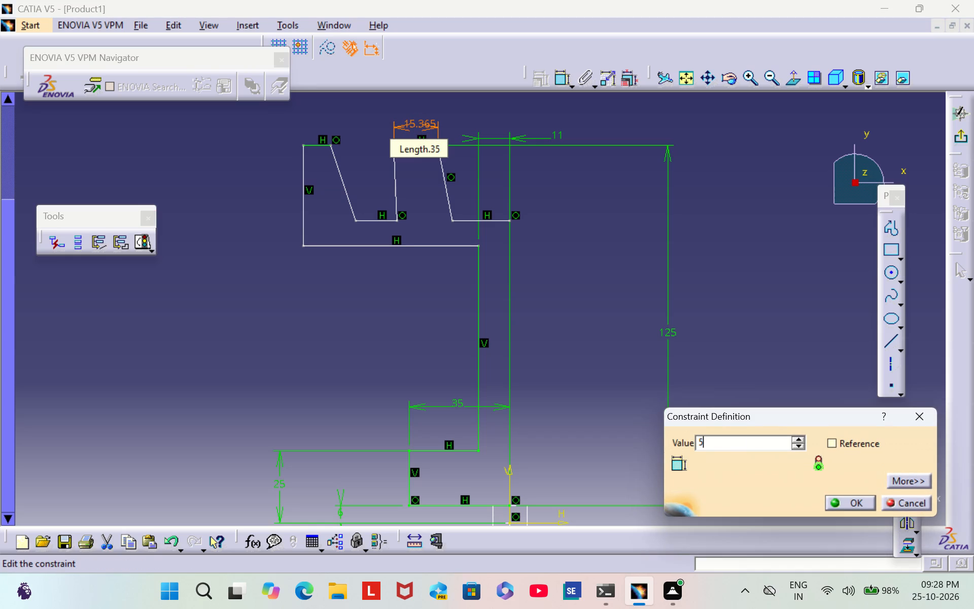
{"action": "key", "text": "Return"}
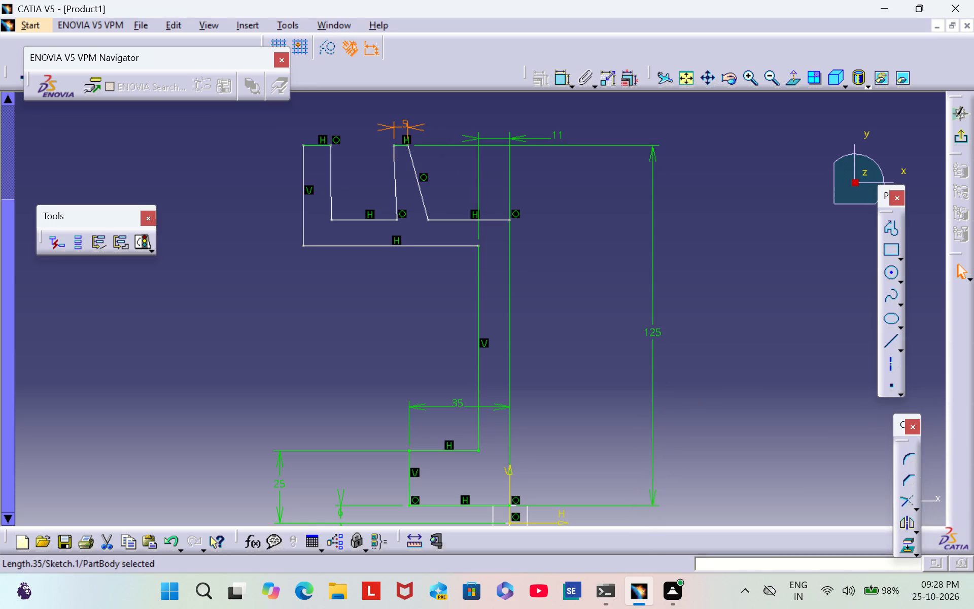
{"action": "left_click", "coordinate": [589, 126]}
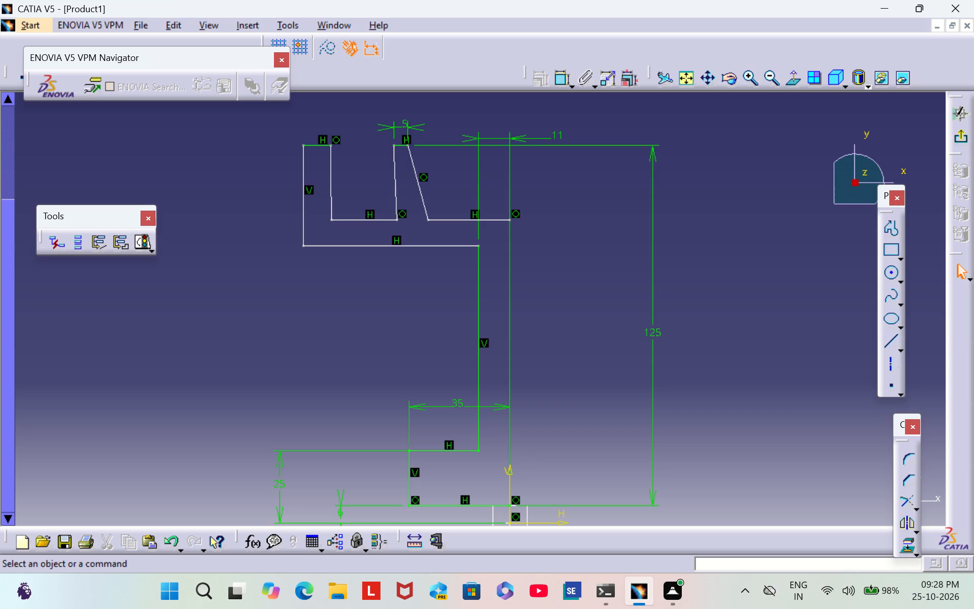
Dimension the length of the rim's outermost top line and set it to 5 mm.
{"action": "left_click", "coordinate": [561, 81]}
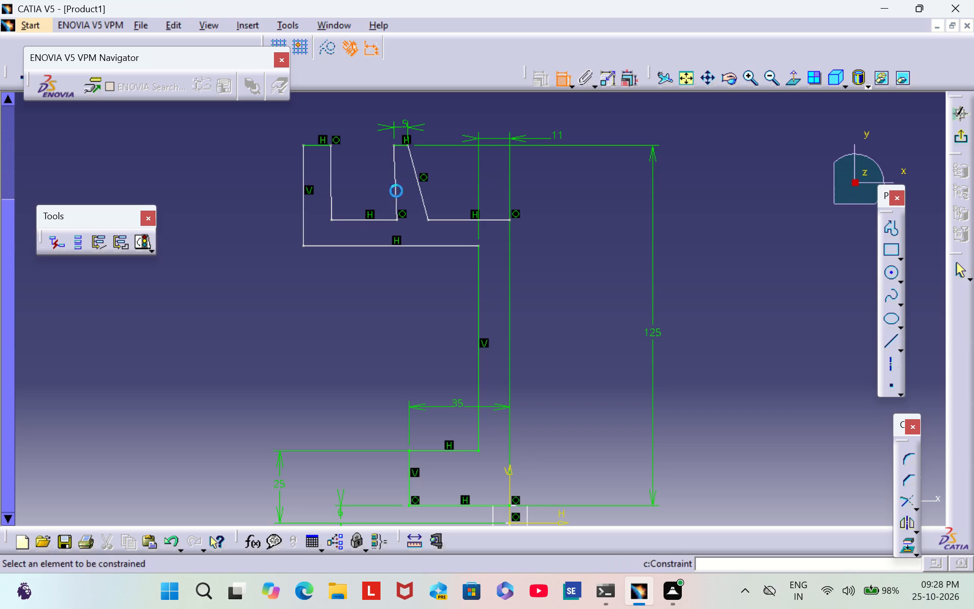
{"action": "left_click", "coordinate": [319, 146]}
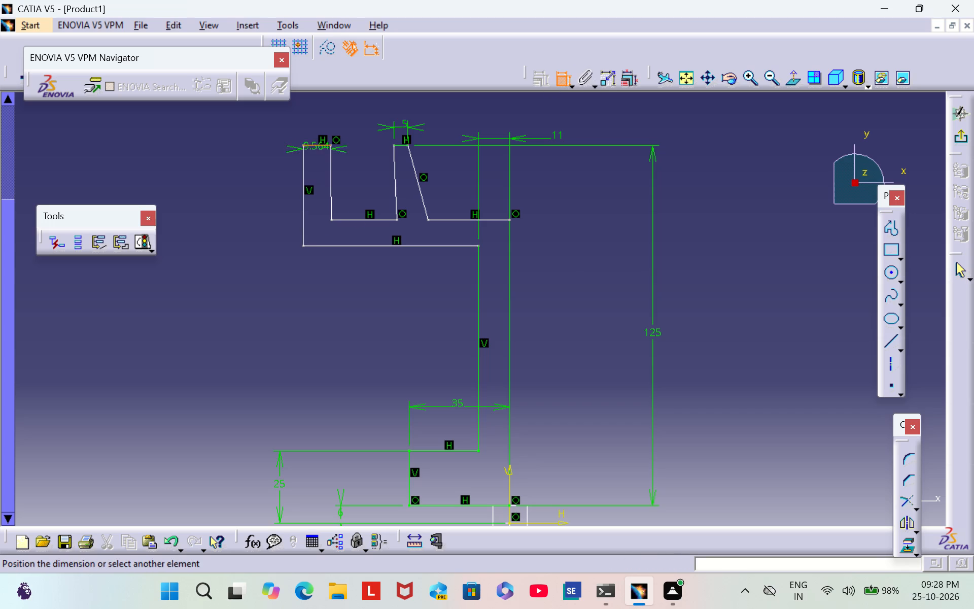
{"action": "left_click", "coordinate": [321, 126]}
{"action": "double_click", "coordinate": [320, 124]}
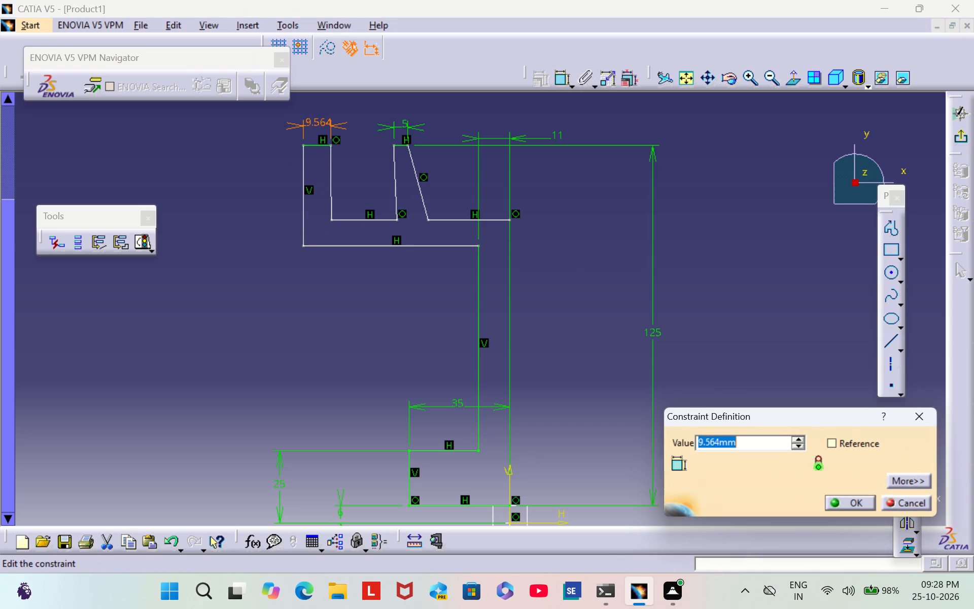
{"action": "key", "text": "BackSpace"}
{"action": "key", "text": "5"}
{"action": "key", "text": "Return"}
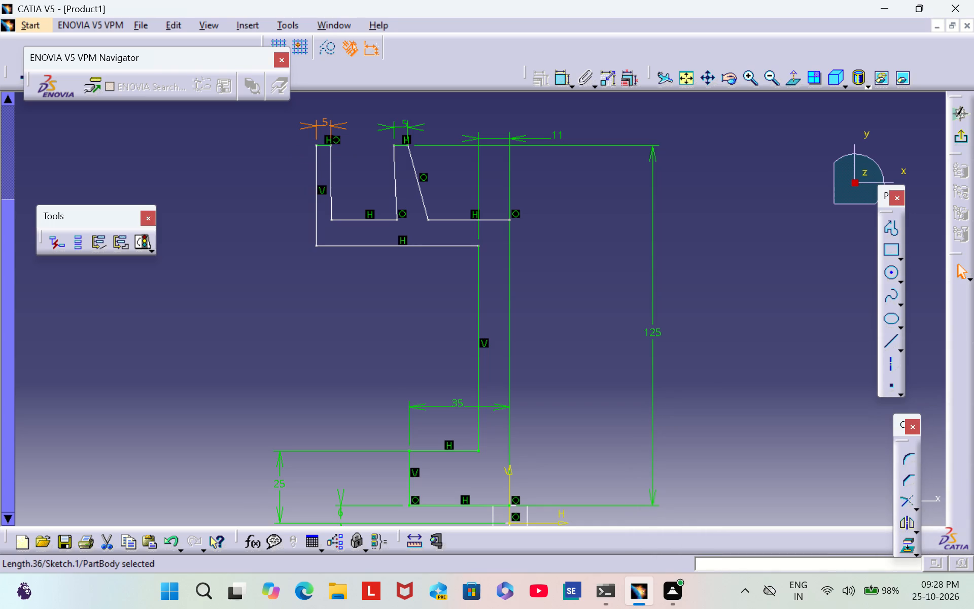
{"action": "left_click", "coordinate": [360, 330]}
Reposition the outer groove's two bottom corners to slope its outer flank and shift the middle crest toward the rim's outer edge.
{"action": "left_click_drag", "start_coordinate": [329, 218], "coordinate": [336, 218]}
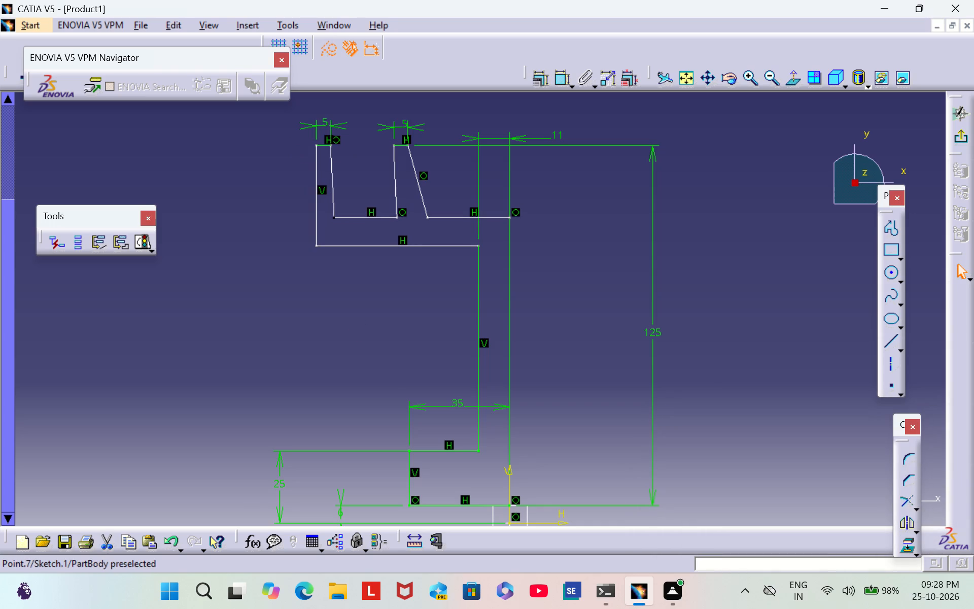
{"action": "left_click_drag", "start_coordinate": [336, 218], "coordinate": [353, 215]}
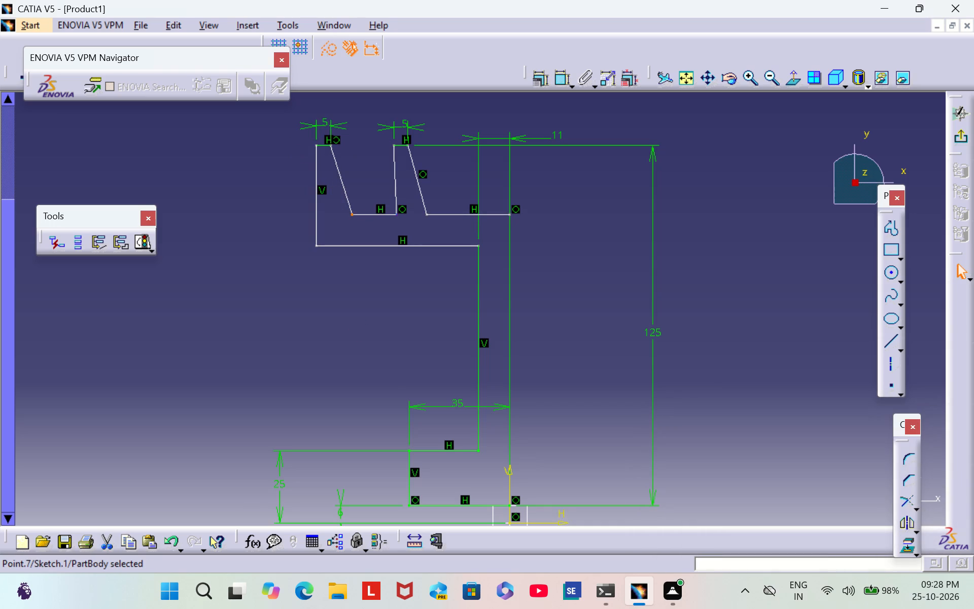
{"action": "left_click_drag", "start_coordinate": [398, 214], "coordinate": [379, 215]}
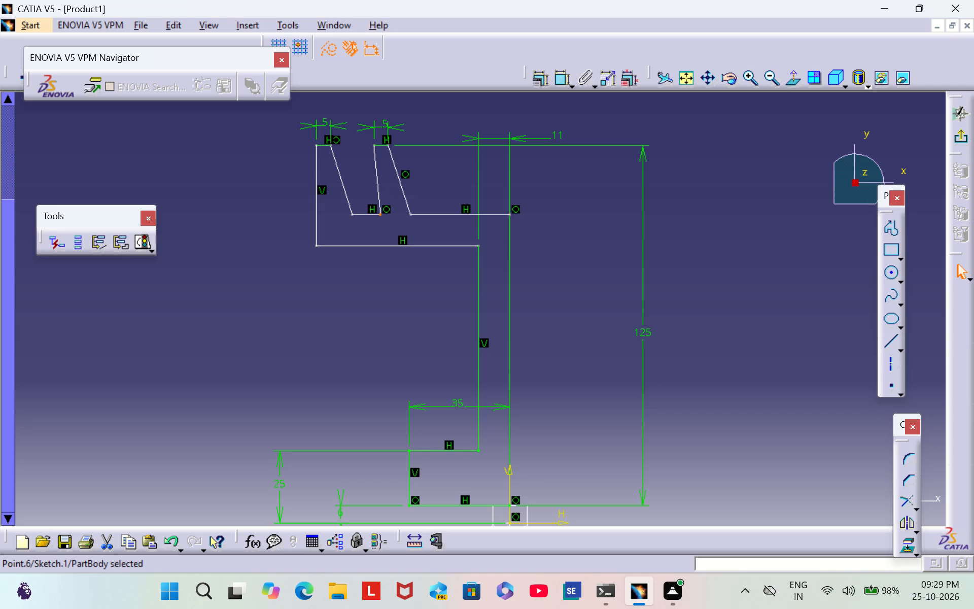
{"action": "left_click", "coordinate": [305, 315]}
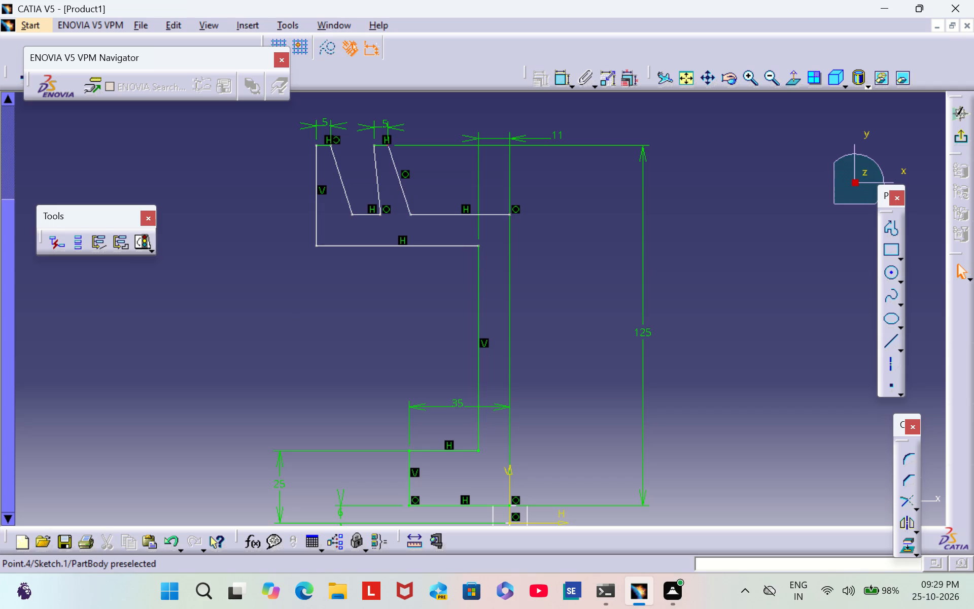
Shift the middle crest toward the vertical axis and move the outer crest and outer groove's bottom corner inward to narrow the groove.
{"action": "left_click_drag", "start_coordinate": [388, 146], "coordinate": [458, 155]}
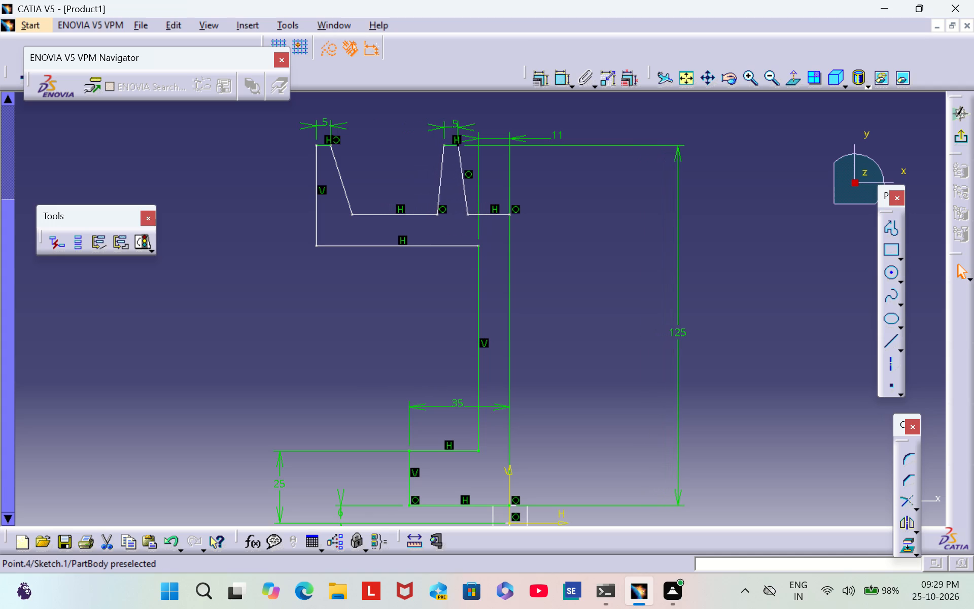
{"action": "left_click_drag", "start_coordinate": [458, 155], "coordinate": [459, 156]}
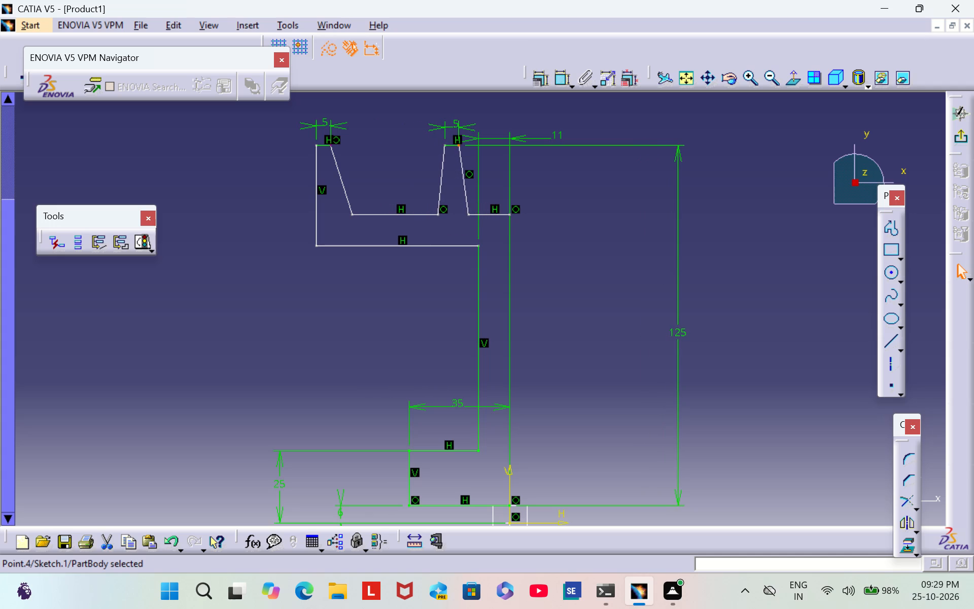
{"action": "left_click_drag", "start_coordinate": [352, 215], "coordinate": [385, 214]}
{"action": "left_click_drag", "start_coordinate": [331, 145], "coordinate": [341, 146]}
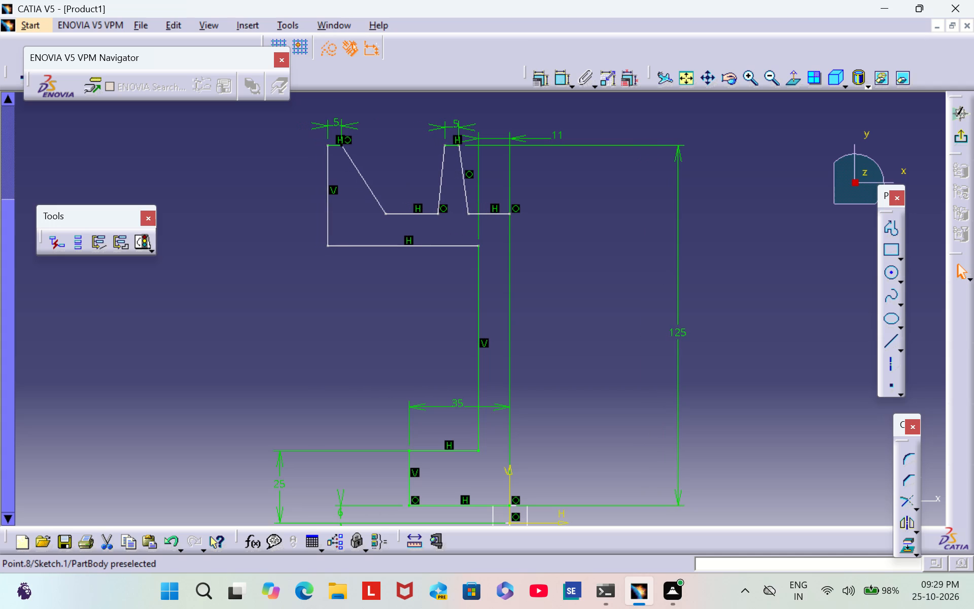
{"action": "left_click_drag", "start_coordinate": [341, 146], "coordinate": [379, 151]}
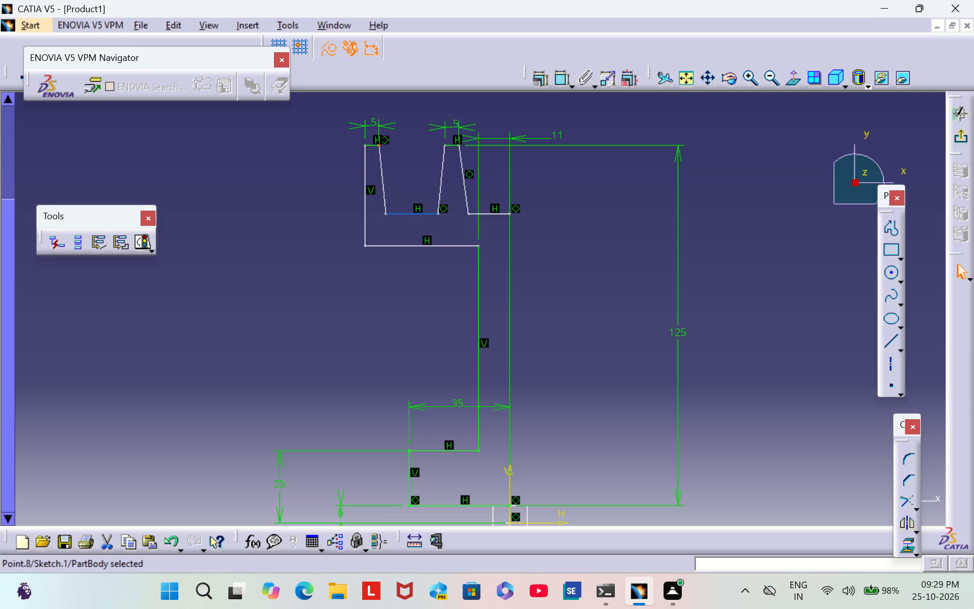
{"action": "left_click_drag", "start_coordinate": [387, 212], "coordinate": [417, 213]}
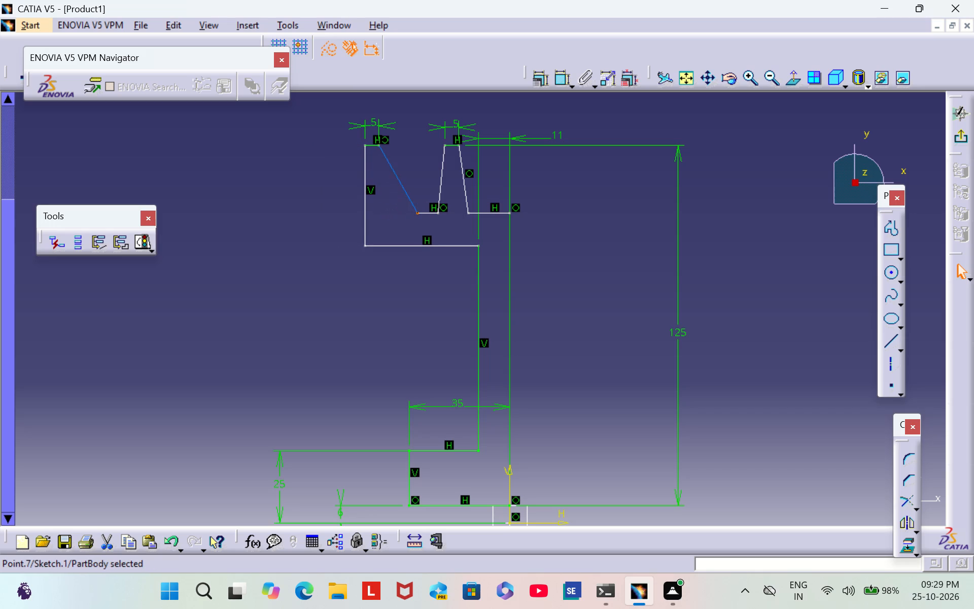
{"action": "left_click_drag", "start_coordinate": [377, 146], "coordinate": [408, 148]}
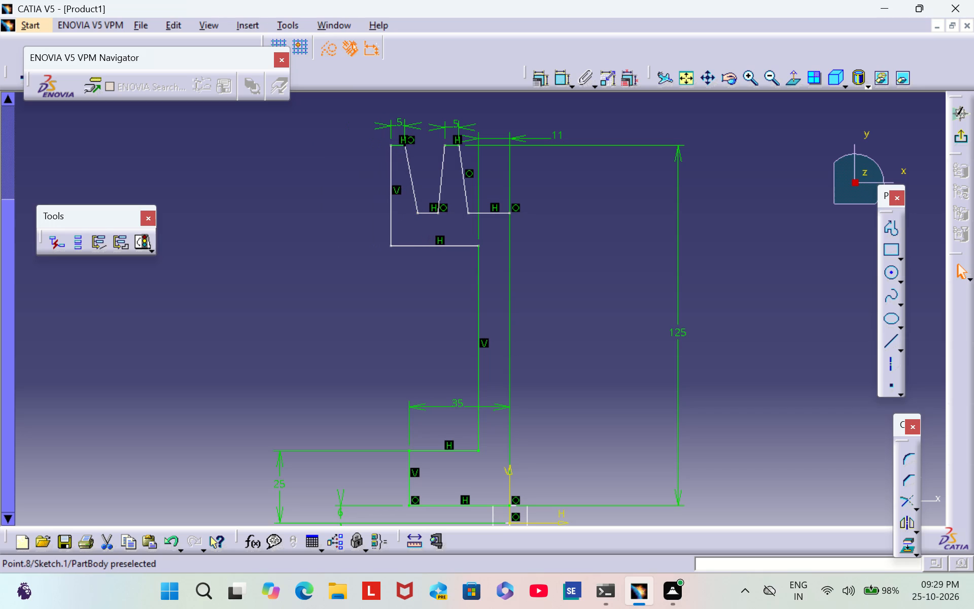
{"action": "left_click_drag", "start_coordinate": [408, 148], "coordinate": [397, 150]}
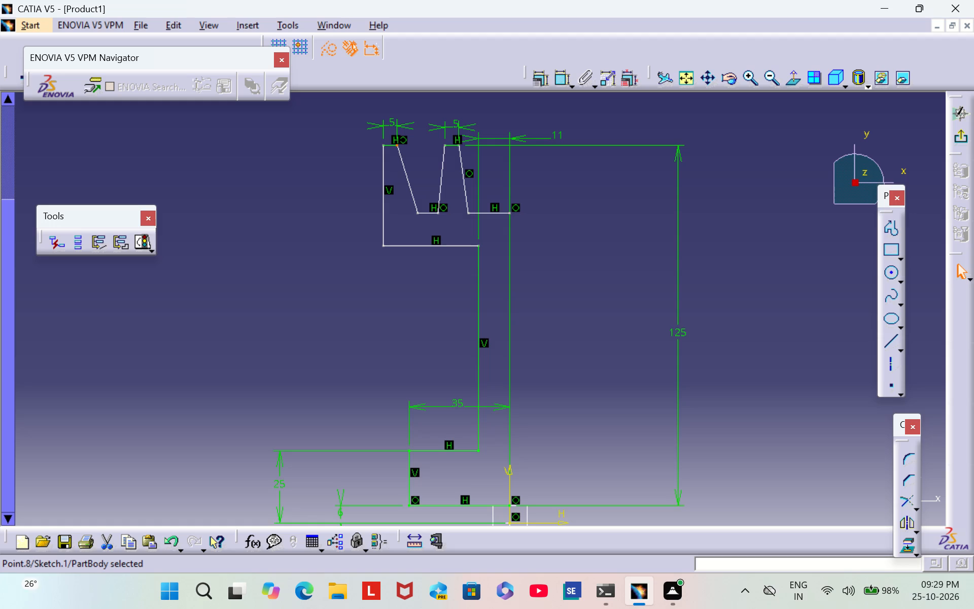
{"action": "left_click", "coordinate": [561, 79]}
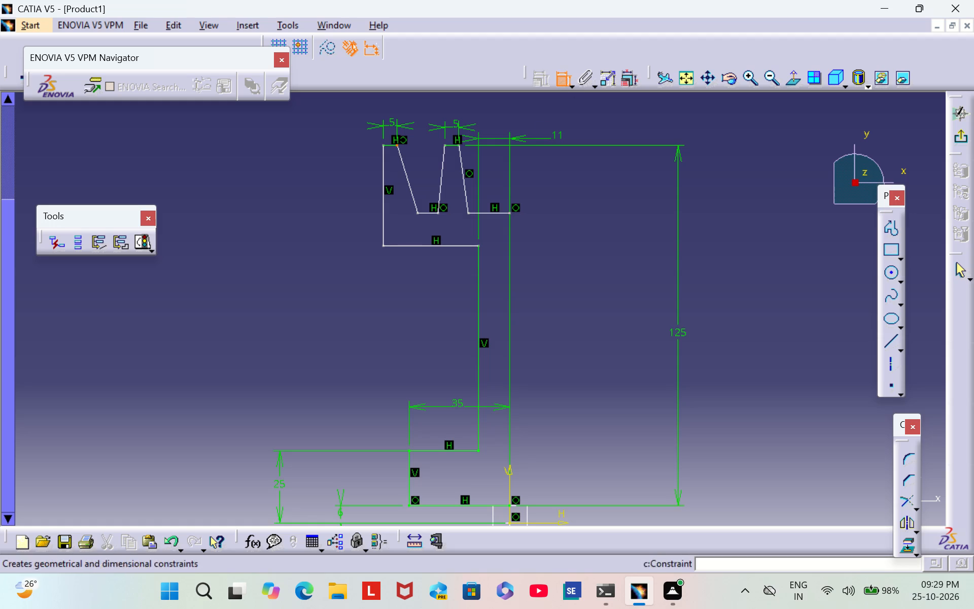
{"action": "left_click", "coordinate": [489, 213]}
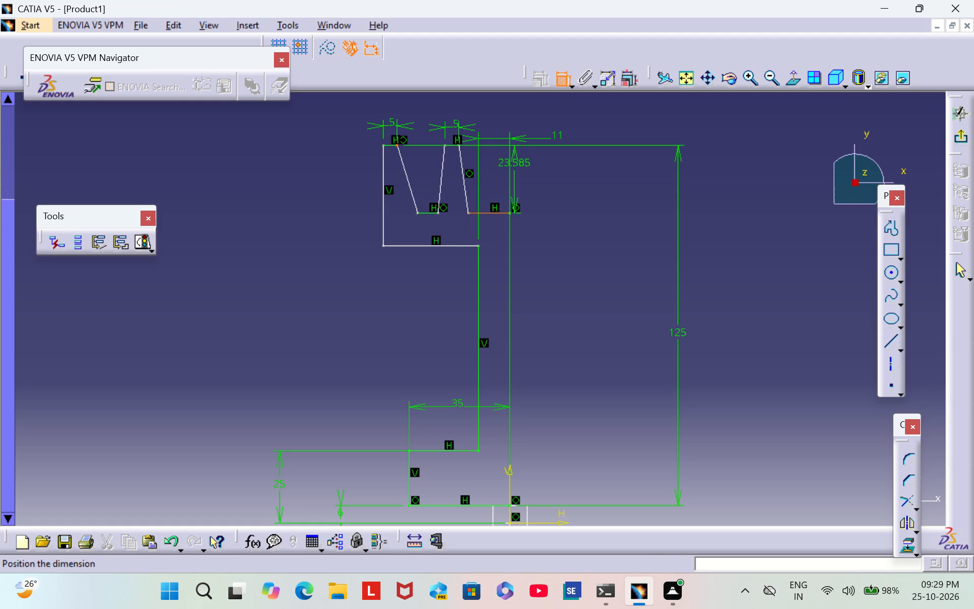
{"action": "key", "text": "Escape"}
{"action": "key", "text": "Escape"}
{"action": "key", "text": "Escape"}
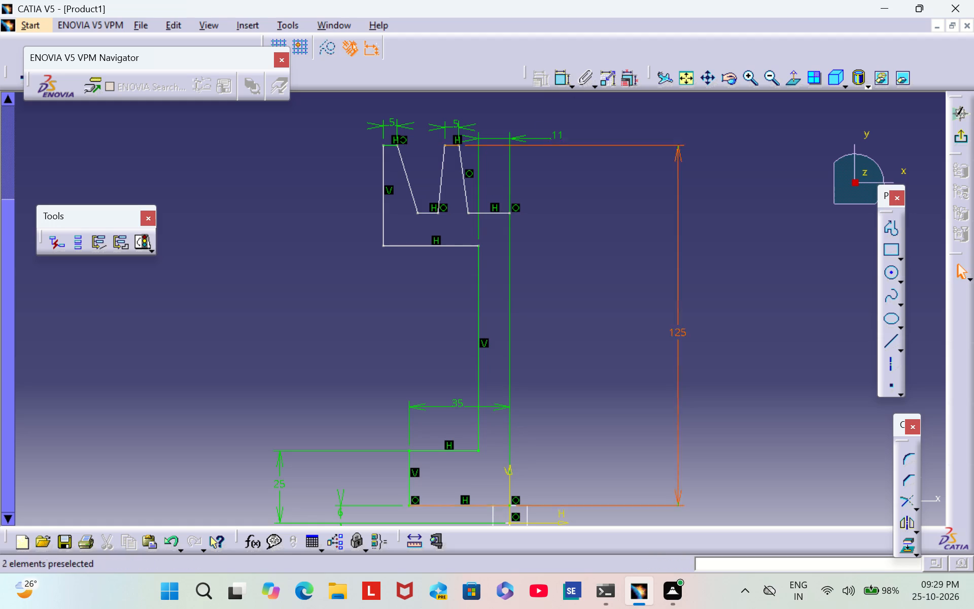
Dimension the length of the inner groove's bottom line beside the vertical axis and set it to 2.5 mm.
{"action": "left_click", "coordinate": [553, 79]}
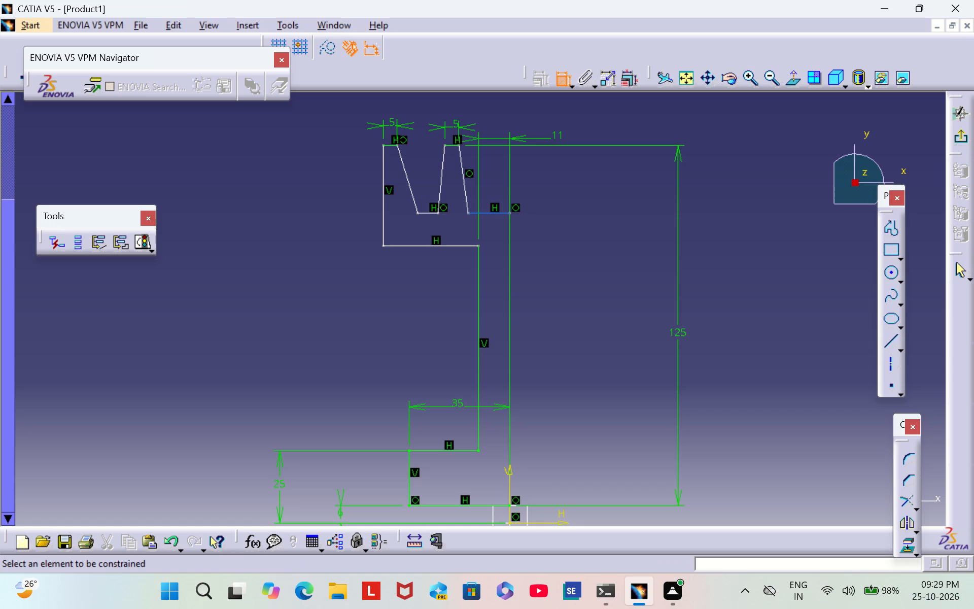
{"action": "left_click", "coordinate": [492, 212]}
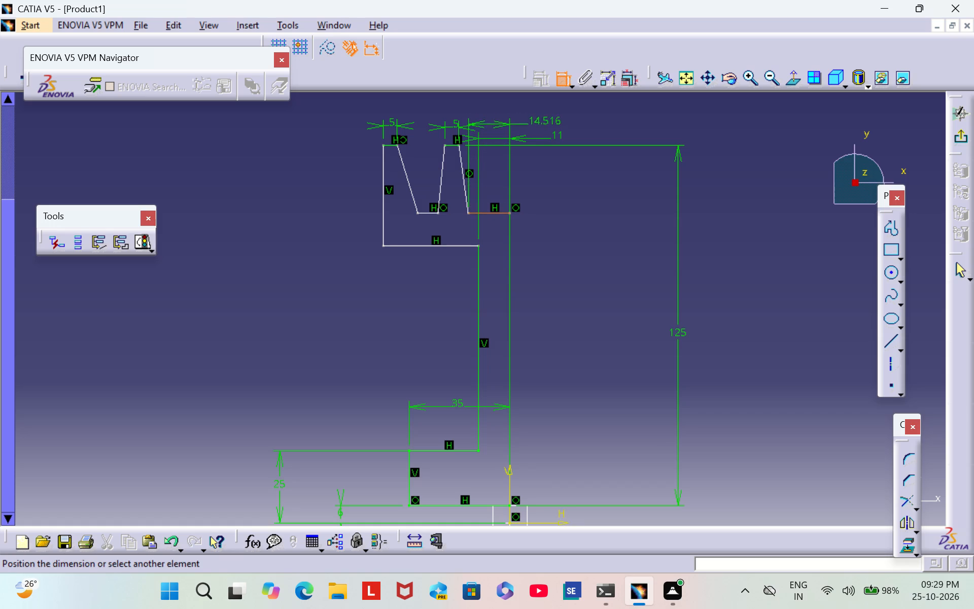
{"action": "left_click", "coordinate": [541, 120]}
{"action": "double_click", "coordinate": [539, 119]}
{"action": "key", "text": "BackSpace"}
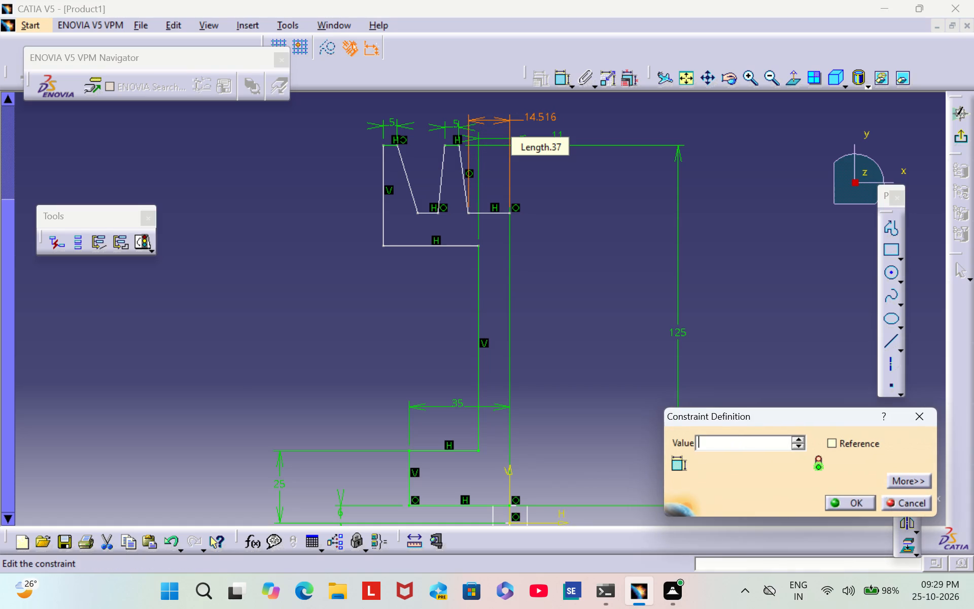
{"action": "type", "text": "2.5"}
{"action": "key", "text": "Return"}
{"action": "left_click", "coordinate": [564, 178]}
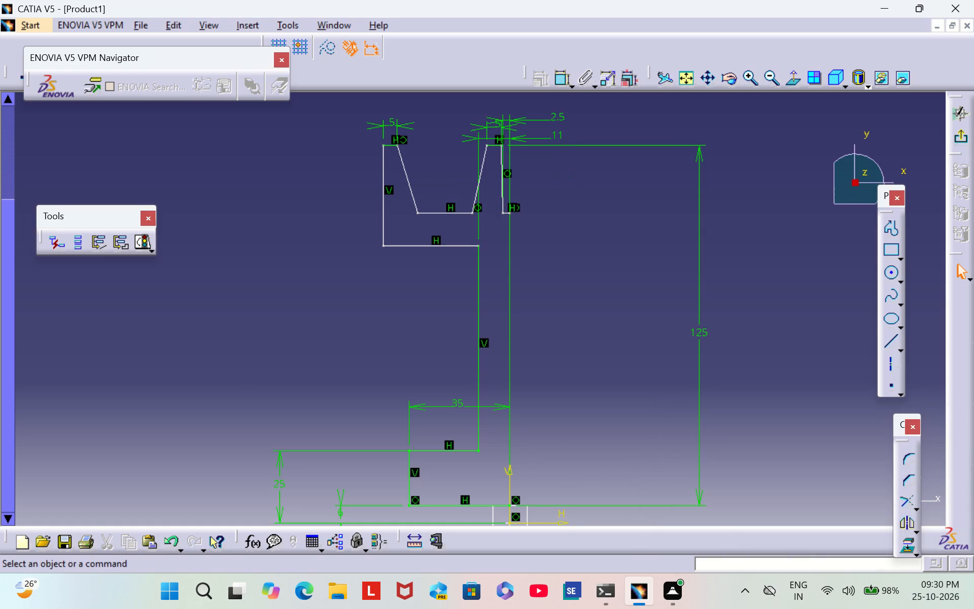
Adjust the middle crest's outer corner and the inner groove's end point, keeping the groove bottoms above the rim's underside line.
{"action": "left_click_drag", "start_coordinate": [486, 144], "coordinate": [478, 149]}
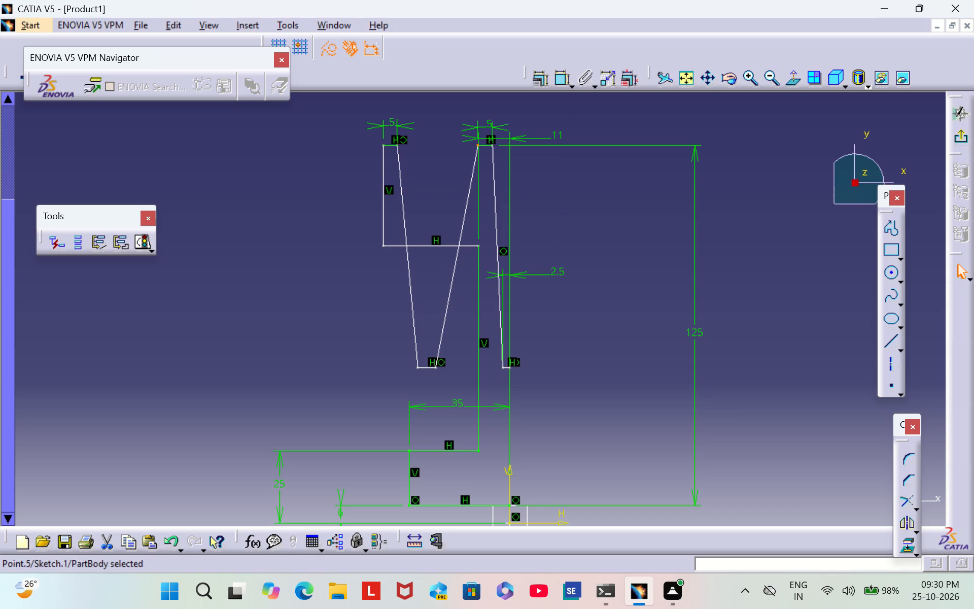
{"action": "left_click_drag", "start_coordinate": [475, 144], "coordinate": [490, 145]}
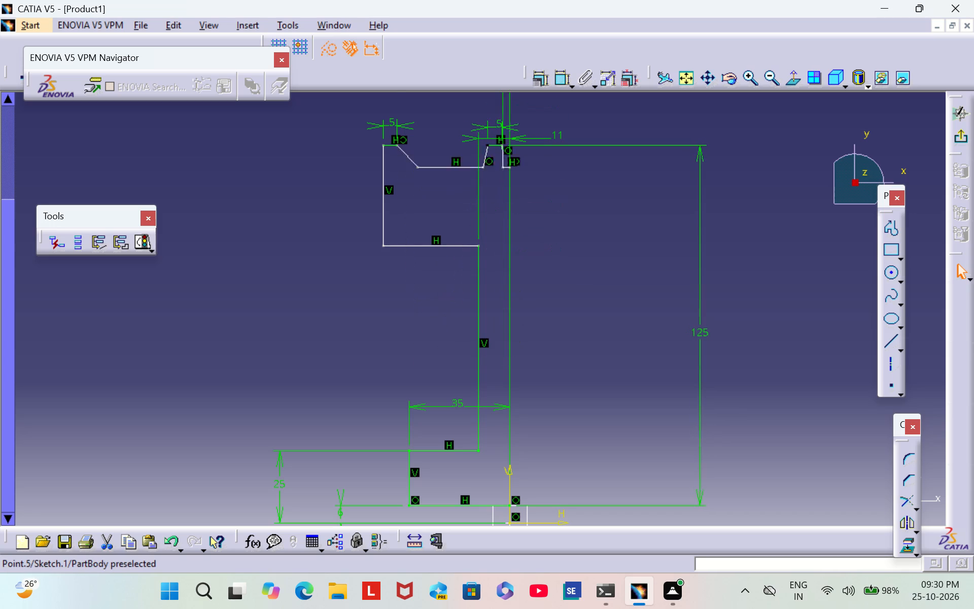
{"action": "left_click_drag", "start_coordinate": [490, 145], "coordinate": [485, 154]}
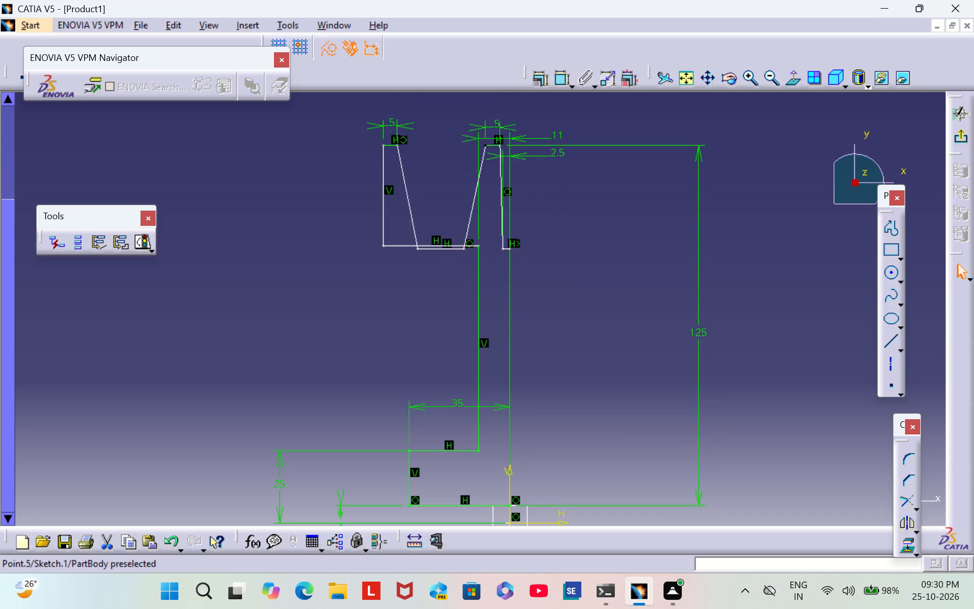
{"action": "left_click_drag", "start_coordinate": [485, 154], "coordinate": [484, 155]}
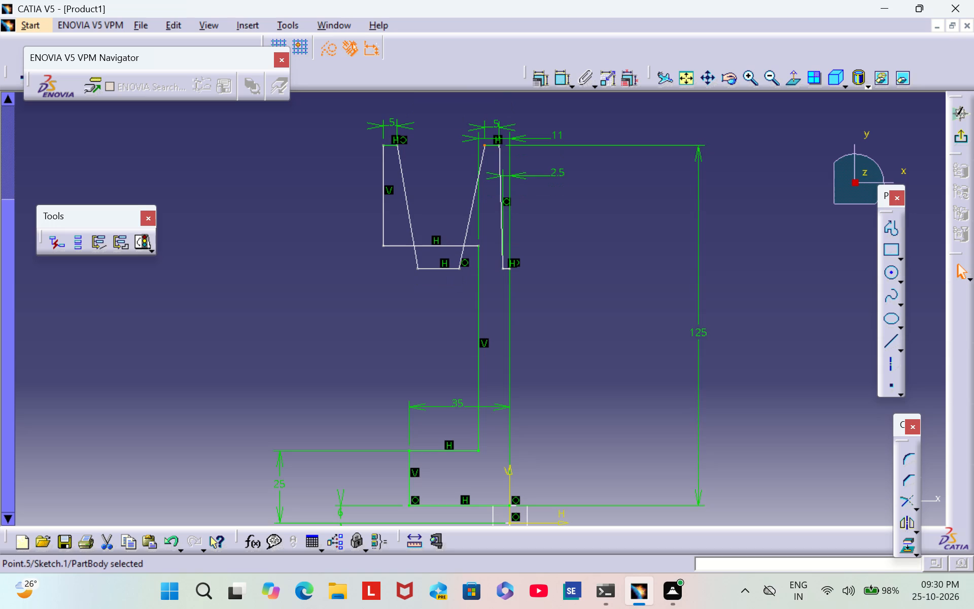
{"action": "left_click_drag", "start_coordinate": [509, 269], "coordinate": [516, 266]}
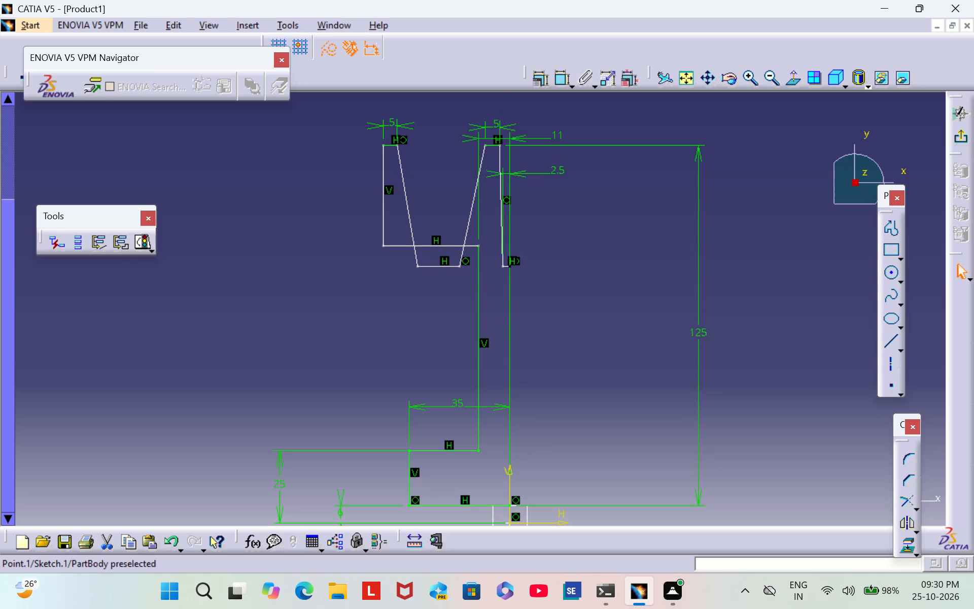
{"action": "left_click_drag", "start_coordinate": [516, 266], "coordinate": [527, 265]}
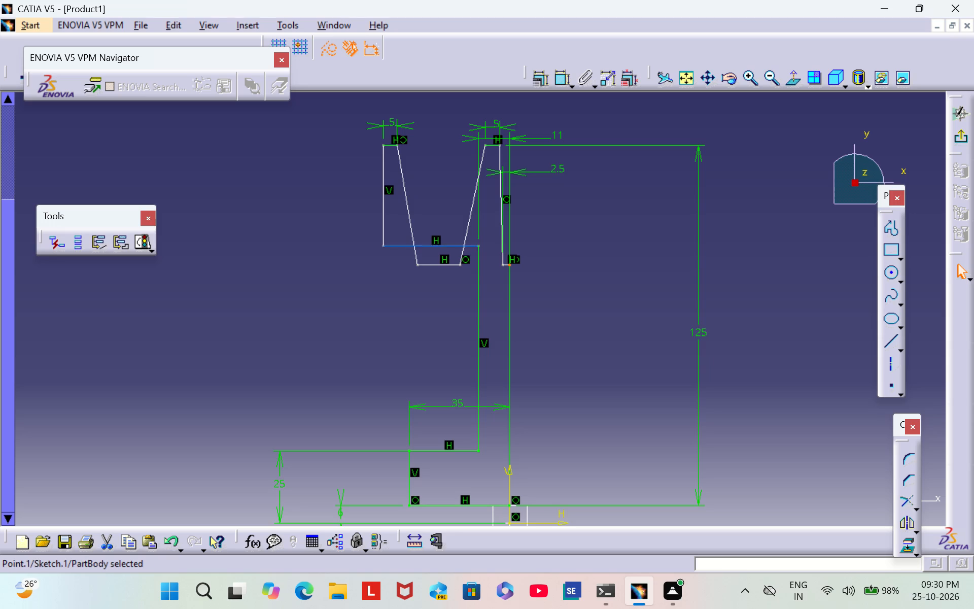
{"action": "left_click_drag", "start_coordinate": [438, 264], "coordinate": [443, 223]}
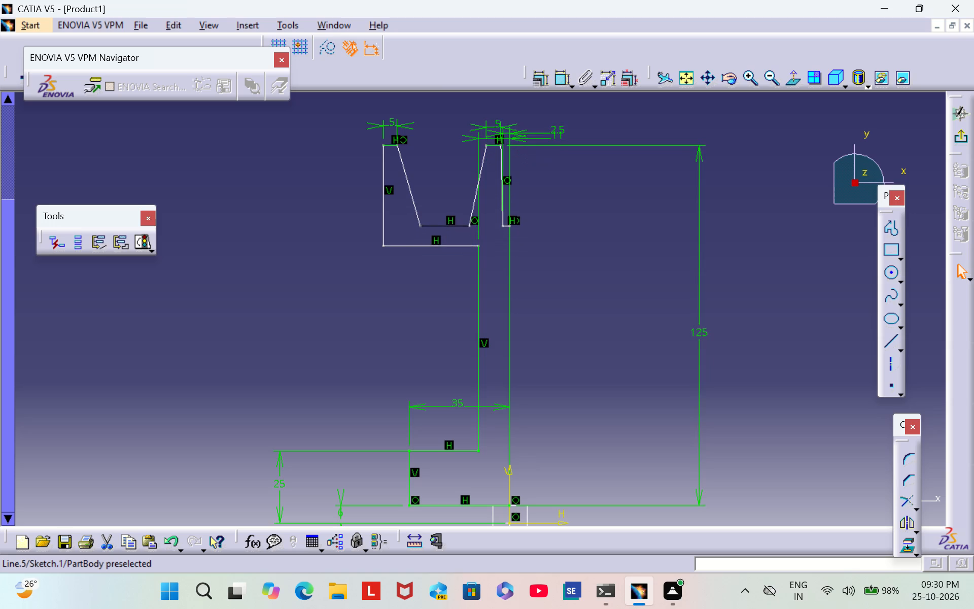
{"action": "left_click_drag", "start_coordinate": [443, 223], "coordinate": [446, 218]}
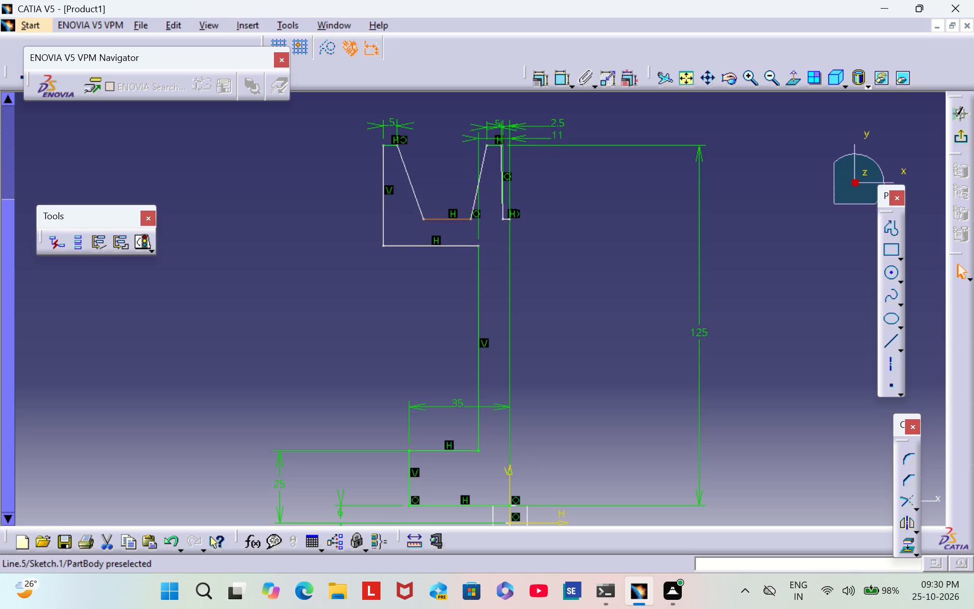
{"action": "left_click", "coordinate": [610, 244]}
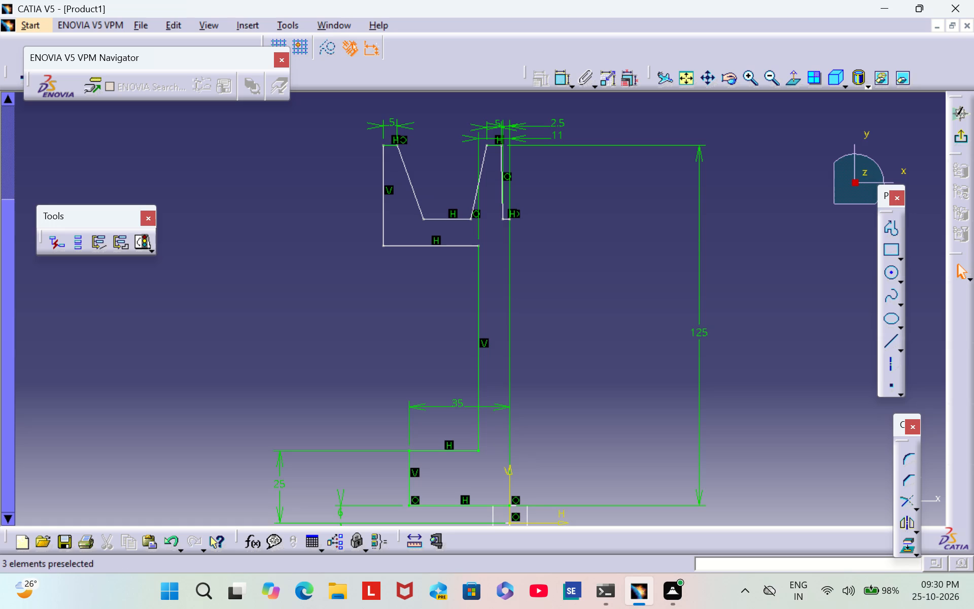
Adjust the middle crest's inner corner to slope its inner flank, and raise the outer groove's bottom line above the rim's underside.
{"action": "triple_click", "coordinate": [748, 83]}
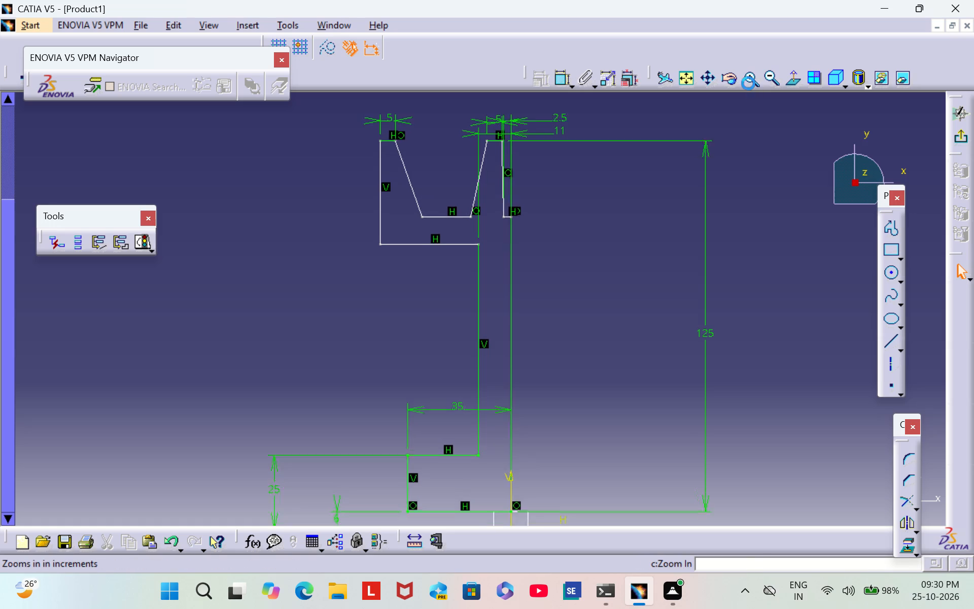
{"action": "left_click", "coordinate": [748, 83]}
{"action": "middle_click_drag", "start_coordinate": [619, 179], "coordinate": [582, 321]}
{"action": "scroll", "coordinate": [619, 181], "scroll_direction": "down", "scroll_amount": 1}
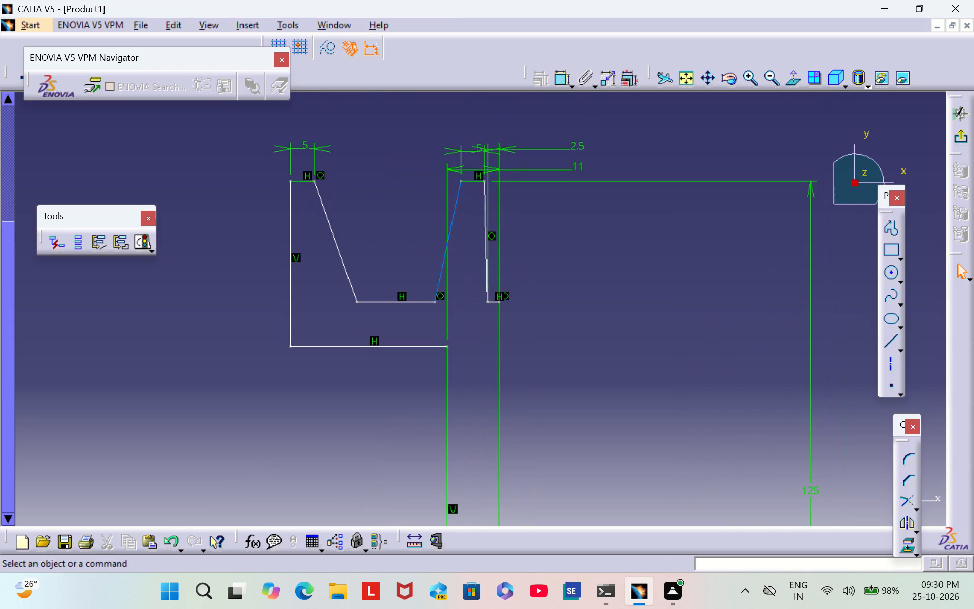
{"action": "left_click_drag", "start_coordinate": [483, 181], "coordinate": [474, 182]}
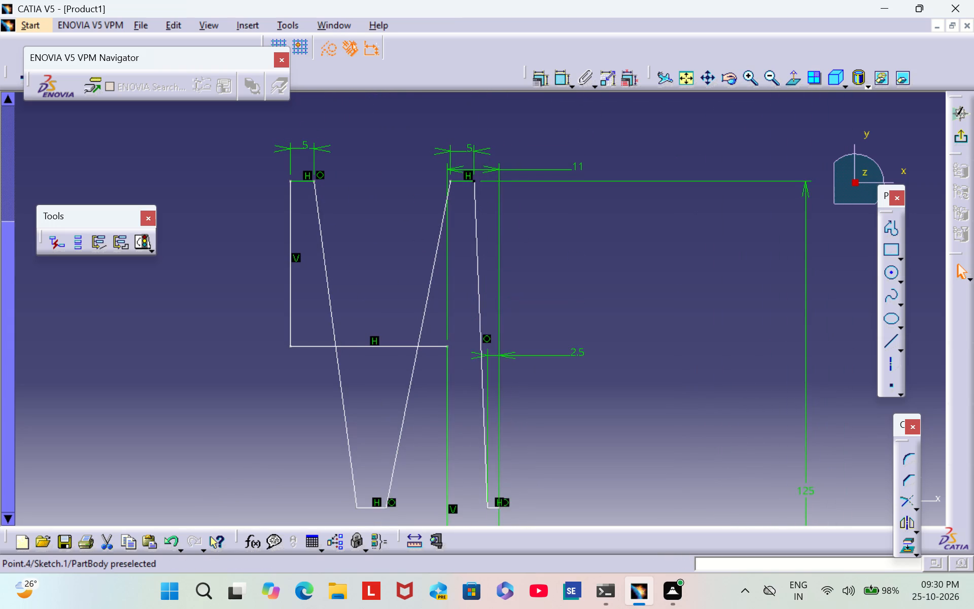
{"action": "left_click_drag", "start_coordinate": [474, 182], "coordinate": [473, 182]}
{"action": "left_click_drag", "start_coordinate": [485, 180], "coordinate": [524, 178]}
{"action": "middle_click_drag", "start_coordinate": [551, 370], "coordinate": [596, 281]}
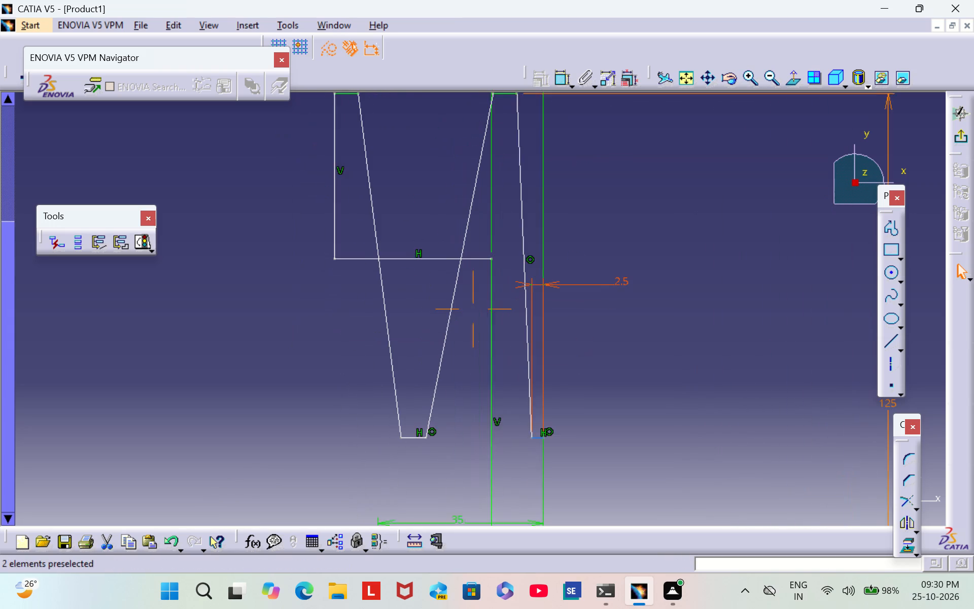
{"action": "middle_click_drag", "start_coordinate": [596, 281], "coordinate": [596, 281]}
{"action": "left_click_drag", "start_coordinate": [412, 435], "coordinate": [425, 253]}
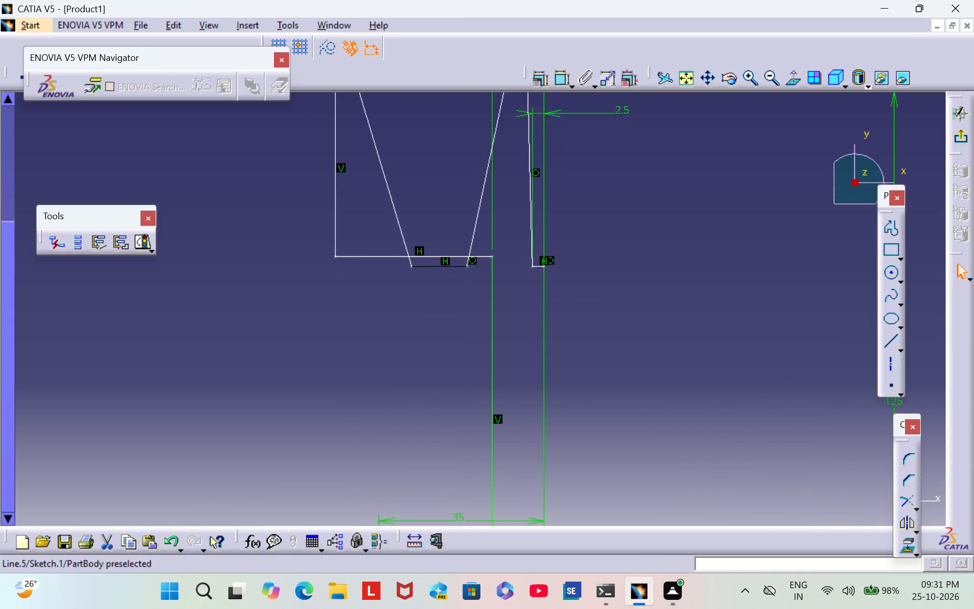
{"action": "left_click_drag", "start_coordinate": [425, 253], "coordinate": [442, 192]}
{"action": "middle_click_drag", "start_coordinate": [642, 192], "coordinate": [528, 343]}
{"action": "scroll", "coordinate": [640, 196], "scroll_direction": "down", "scroll_amount": 1}
{"action": "left_click", "coordinate": [552, 172]}
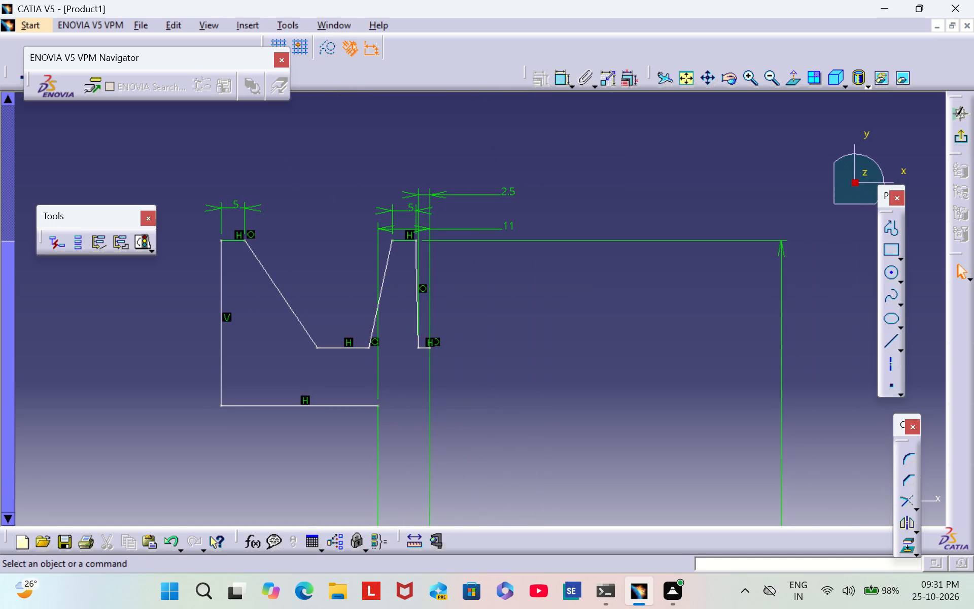
Steepen the outer groove's outer flank and widen its bottom line, keeping the bottom just above the rim's underside line.
{"action": "left_click_drag", "start_coordinate": [414, 254], "coordinate": [401, 252]}
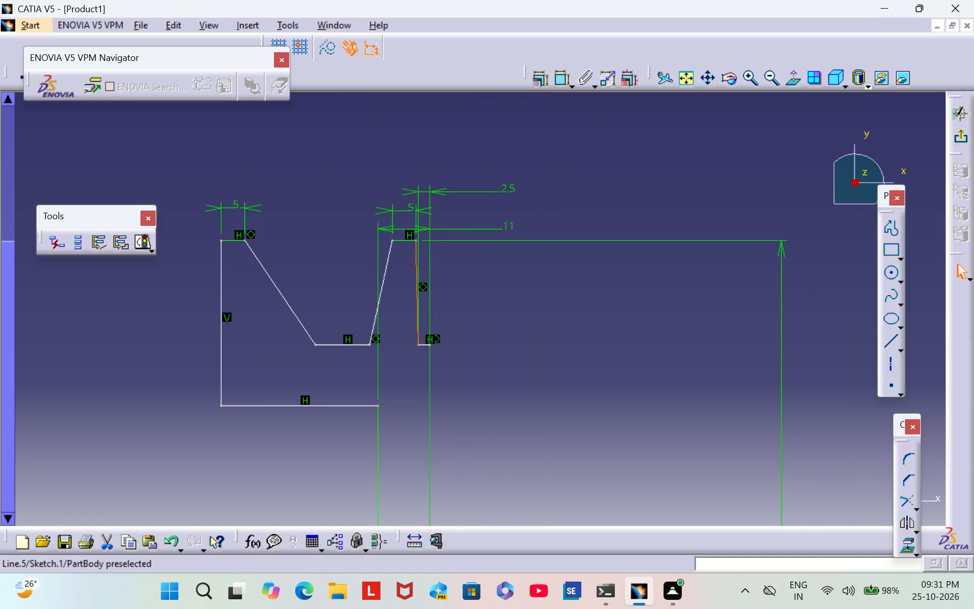
{"action": "left_click_drag", "start_coordinate": [343, 345], "coordinate": [290, 329]}
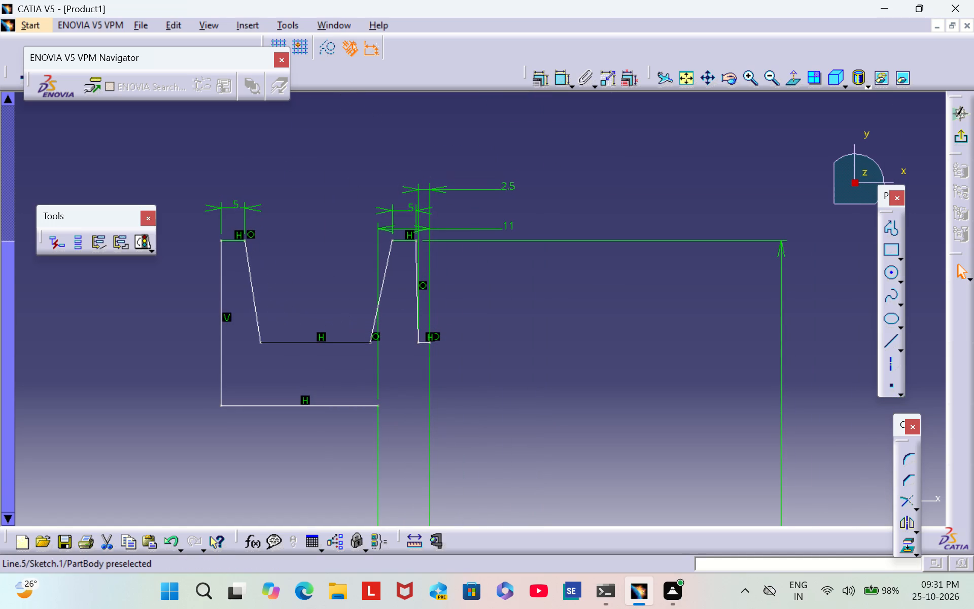
{"action": "left_click_drag", "start_coordinate": [290, 329], "coordinate": [289, 329]}
{"action": "left_click_drag", "start_coordinate": [387, 265], "coordinate": [349, 271]}
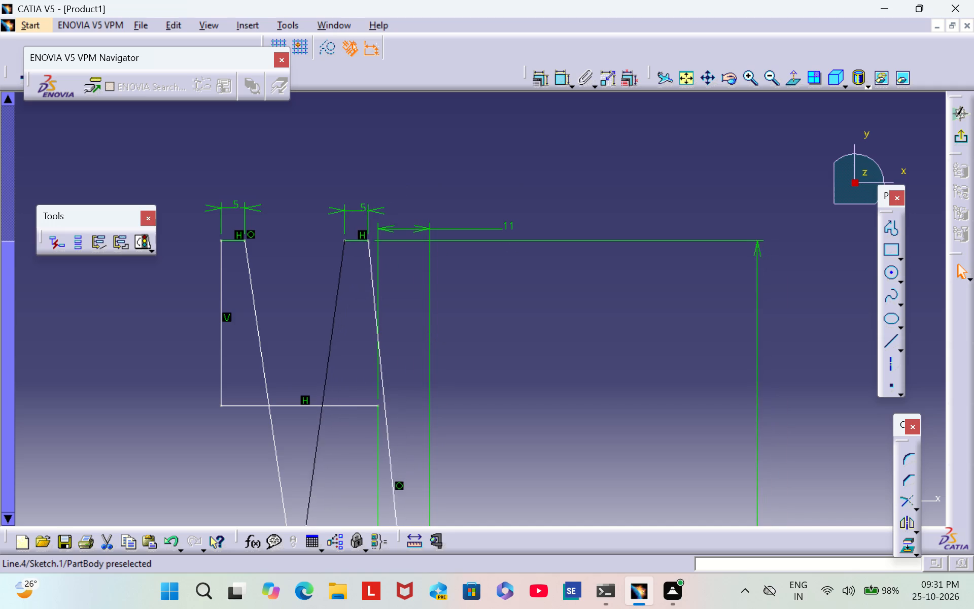
{"action": "left_click_drag", "start_coordinate": [349, 271], "coordinate": [391, 250]}
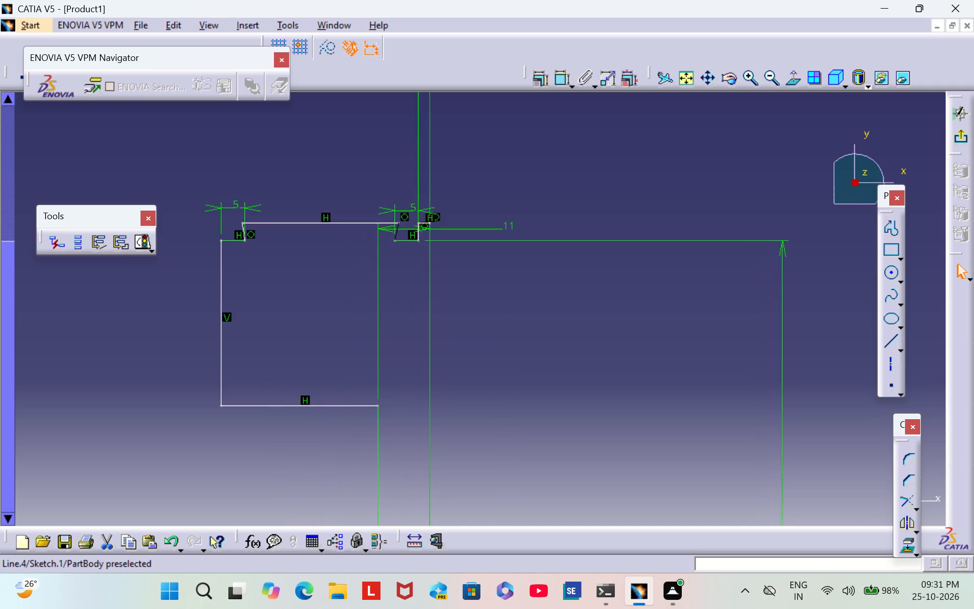
{"action": "left_click_drag", "start_coordinate": [391, 250], "coordinate": [382, 258]}
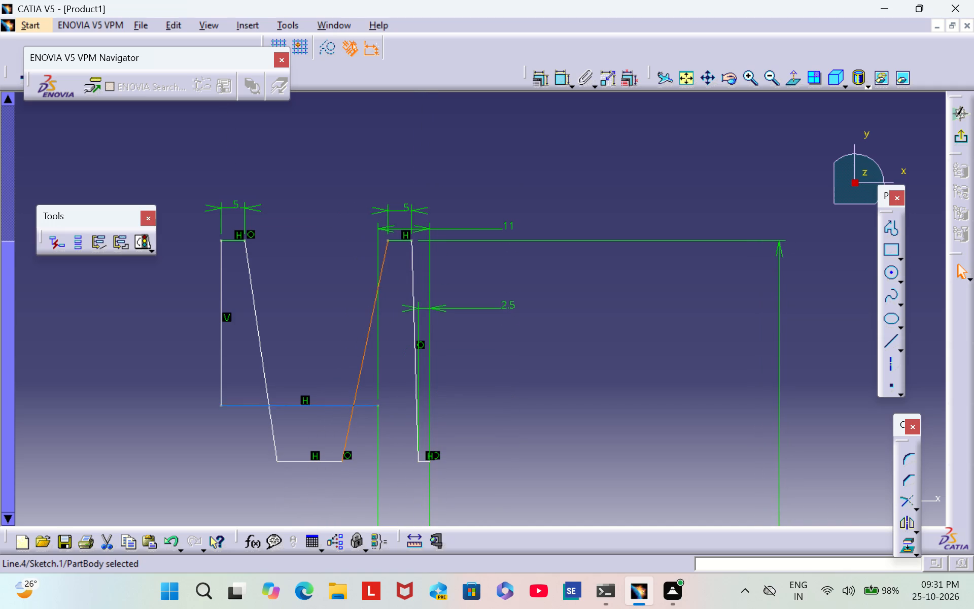
{"action": "left_click_drag", "start_coordinate": [324, 460], "coordinate": [327, 368]}
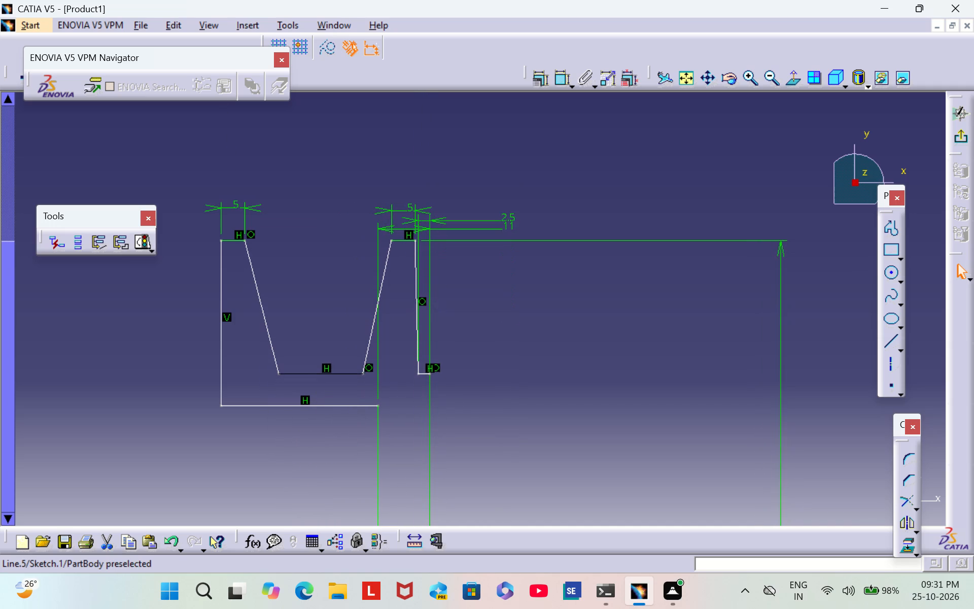
{"action": "left_click_drag", "start_coordinate": [327, 368], "coordinate": [326, 366]}
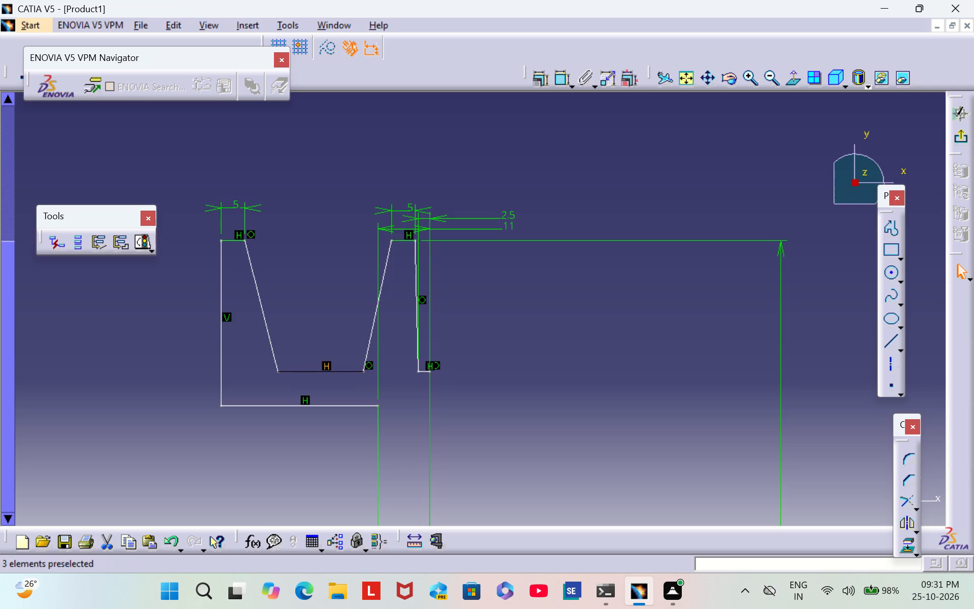
{"action": "left_click", "coordinate": [588, 198]}
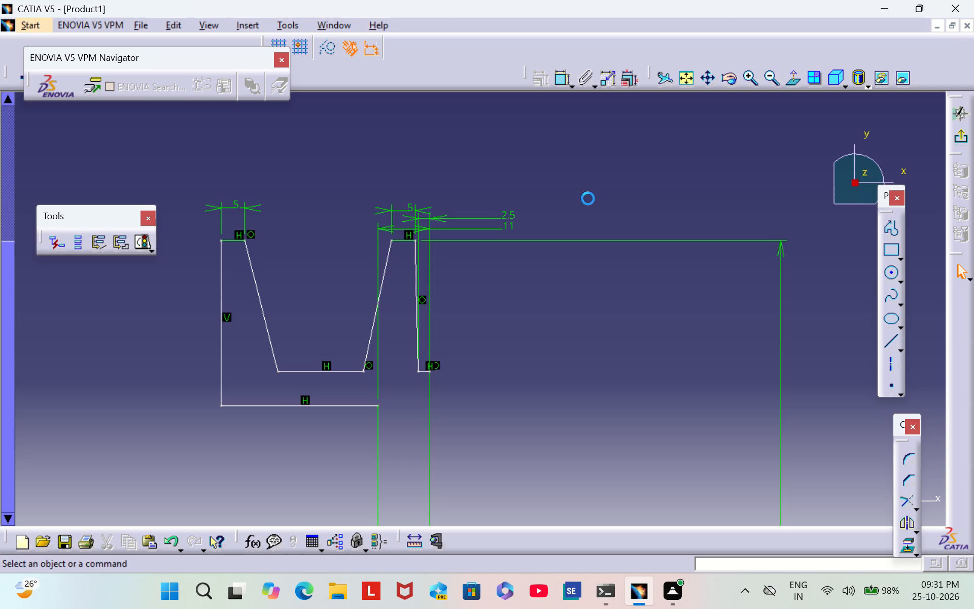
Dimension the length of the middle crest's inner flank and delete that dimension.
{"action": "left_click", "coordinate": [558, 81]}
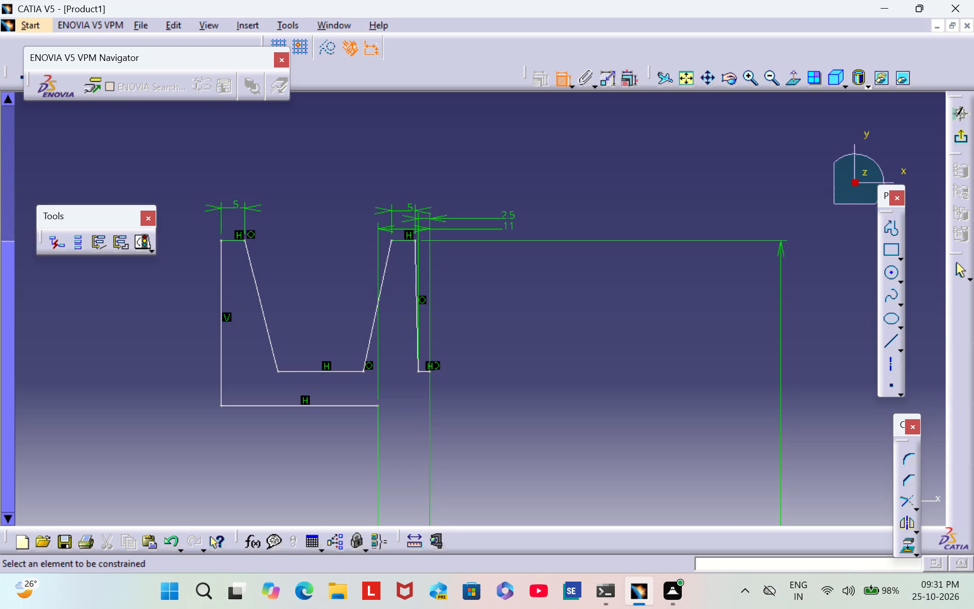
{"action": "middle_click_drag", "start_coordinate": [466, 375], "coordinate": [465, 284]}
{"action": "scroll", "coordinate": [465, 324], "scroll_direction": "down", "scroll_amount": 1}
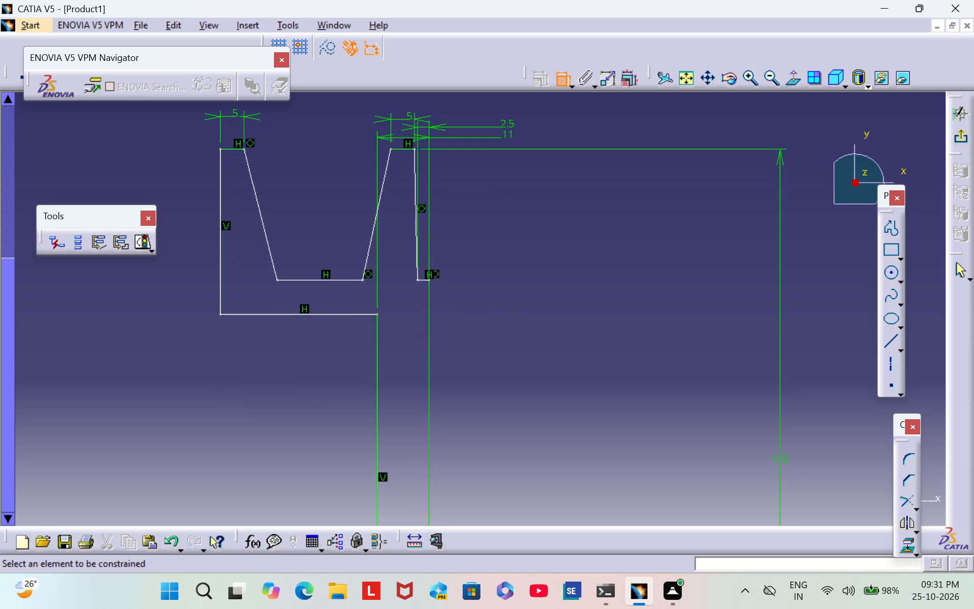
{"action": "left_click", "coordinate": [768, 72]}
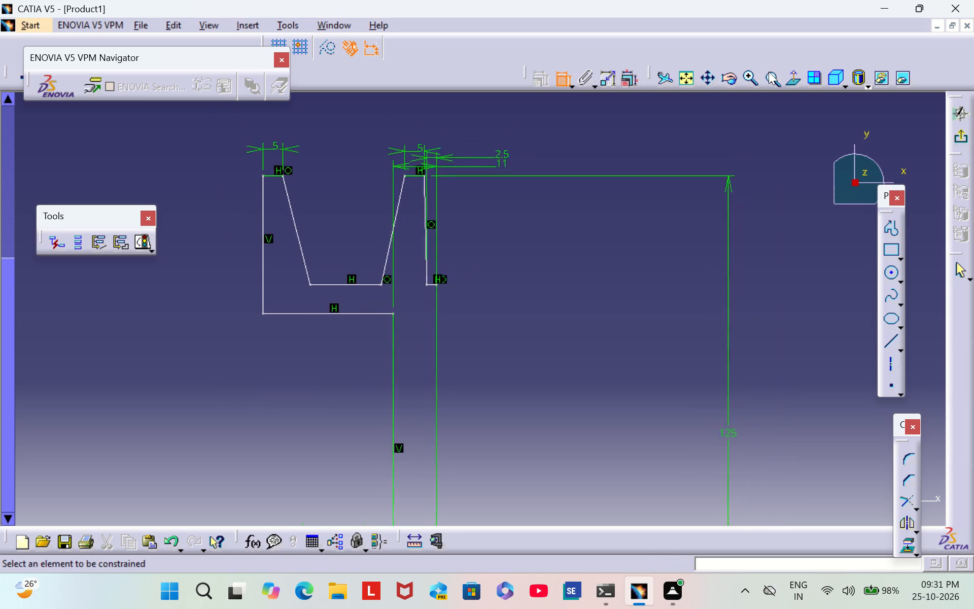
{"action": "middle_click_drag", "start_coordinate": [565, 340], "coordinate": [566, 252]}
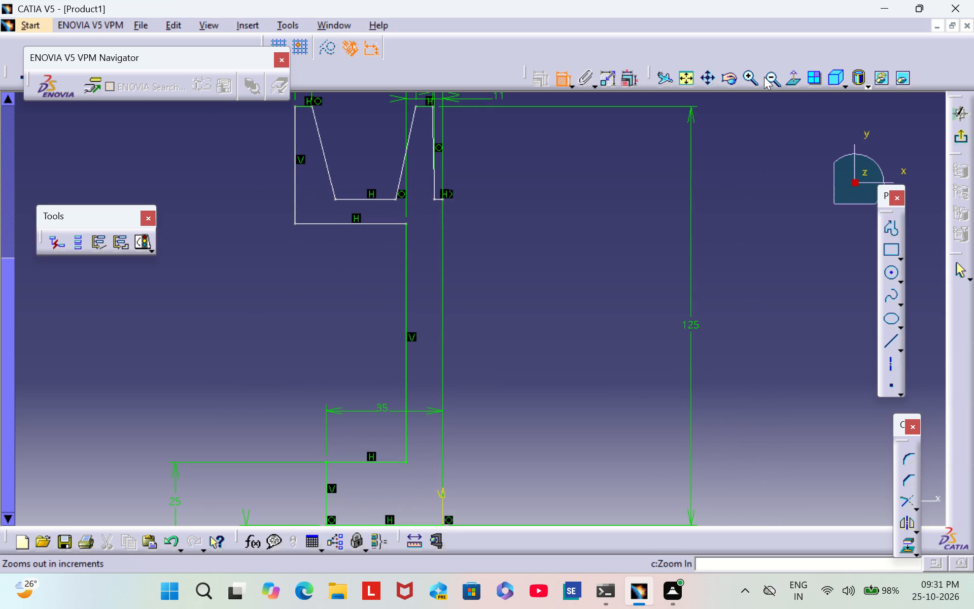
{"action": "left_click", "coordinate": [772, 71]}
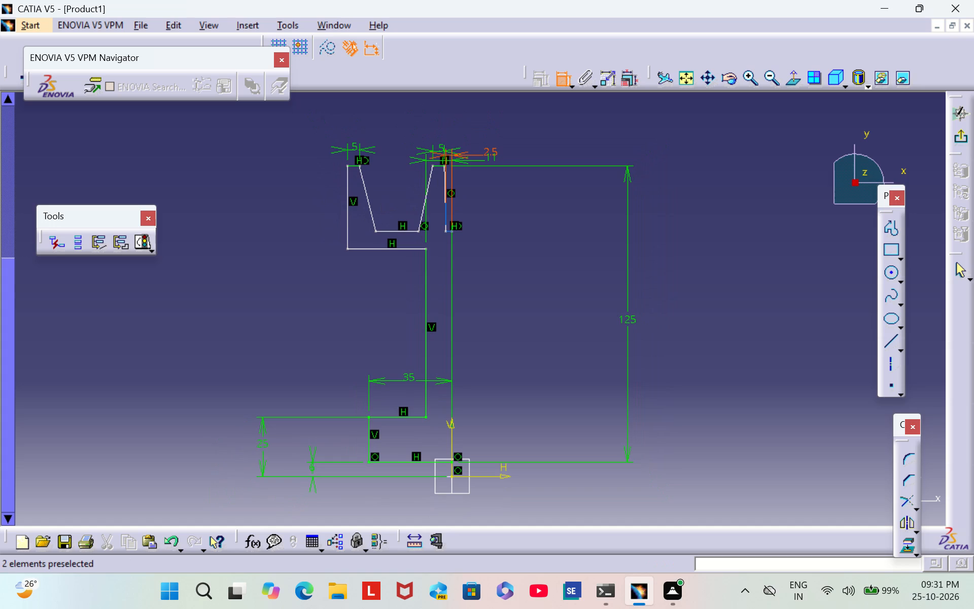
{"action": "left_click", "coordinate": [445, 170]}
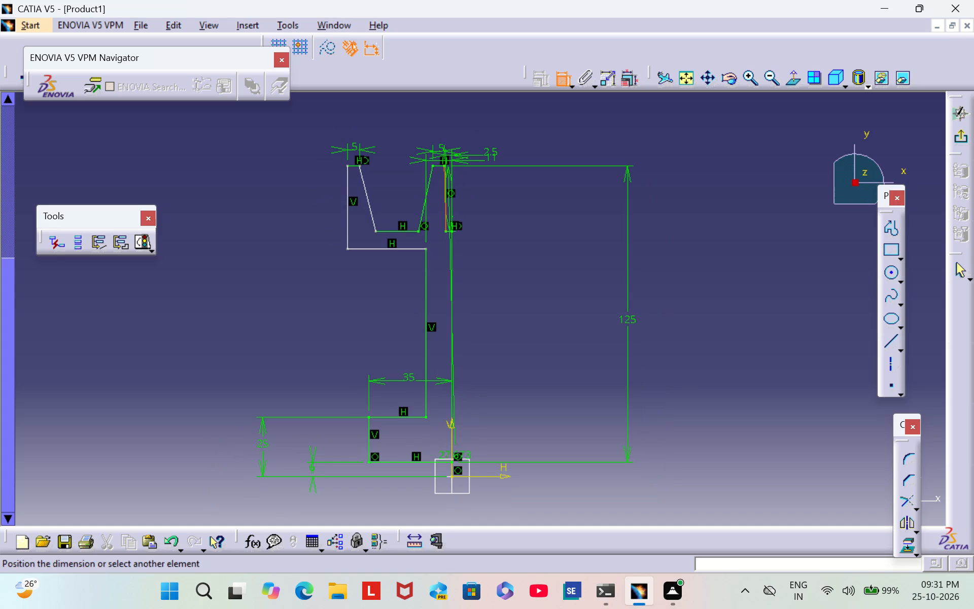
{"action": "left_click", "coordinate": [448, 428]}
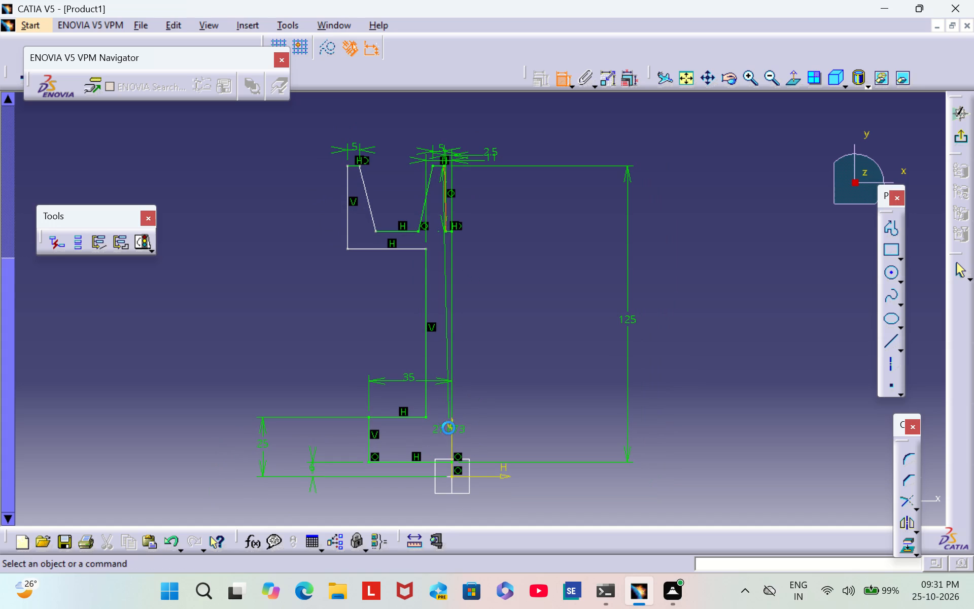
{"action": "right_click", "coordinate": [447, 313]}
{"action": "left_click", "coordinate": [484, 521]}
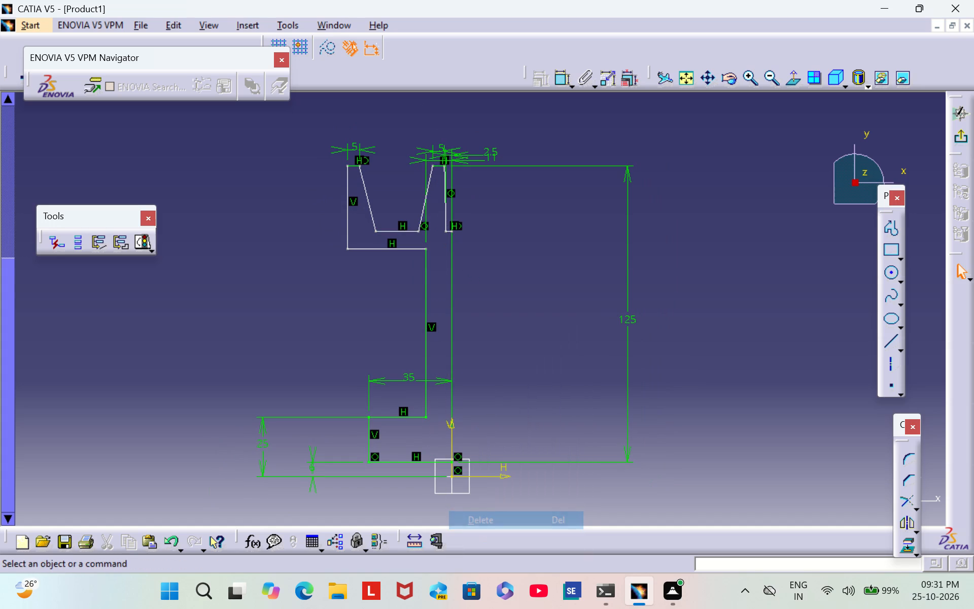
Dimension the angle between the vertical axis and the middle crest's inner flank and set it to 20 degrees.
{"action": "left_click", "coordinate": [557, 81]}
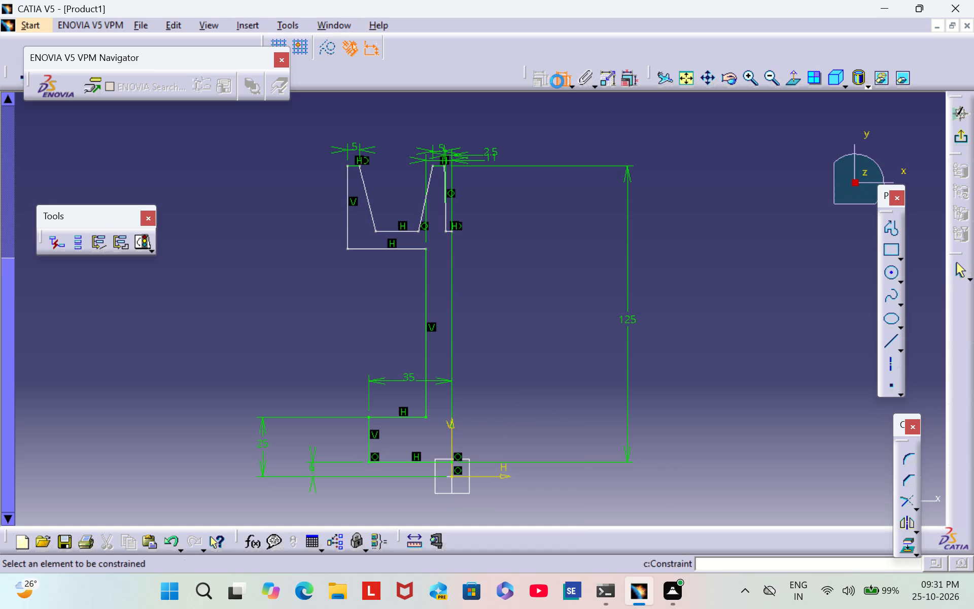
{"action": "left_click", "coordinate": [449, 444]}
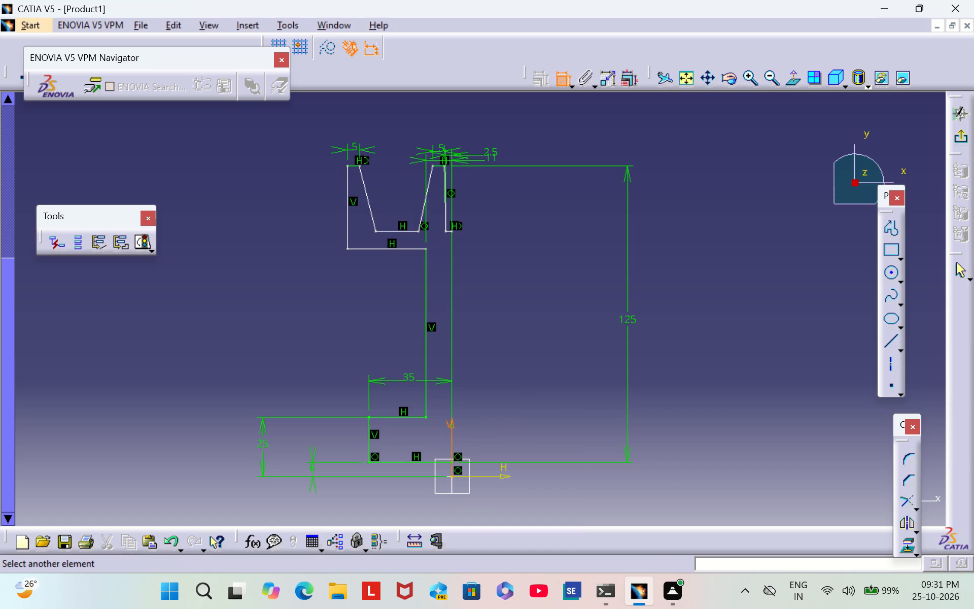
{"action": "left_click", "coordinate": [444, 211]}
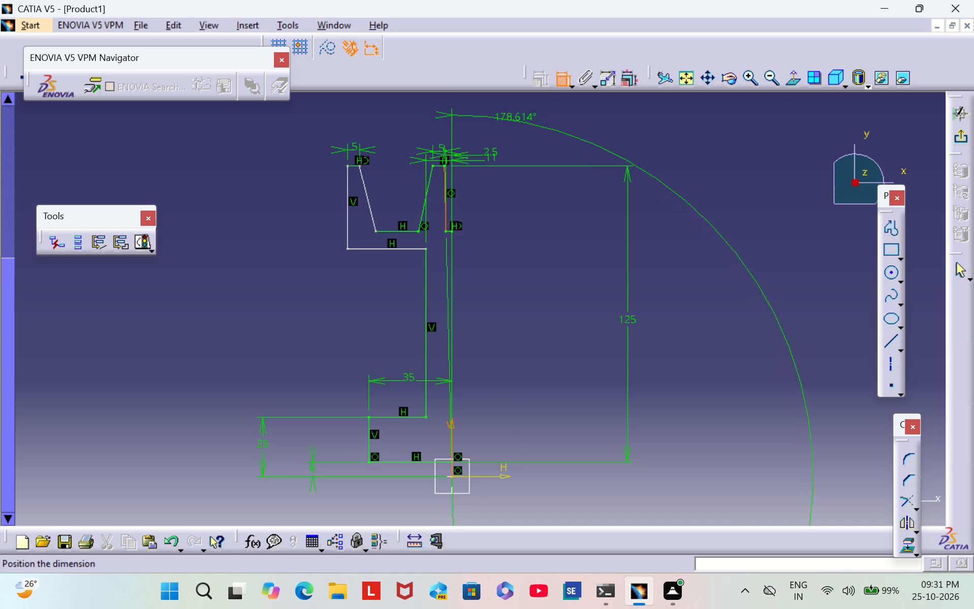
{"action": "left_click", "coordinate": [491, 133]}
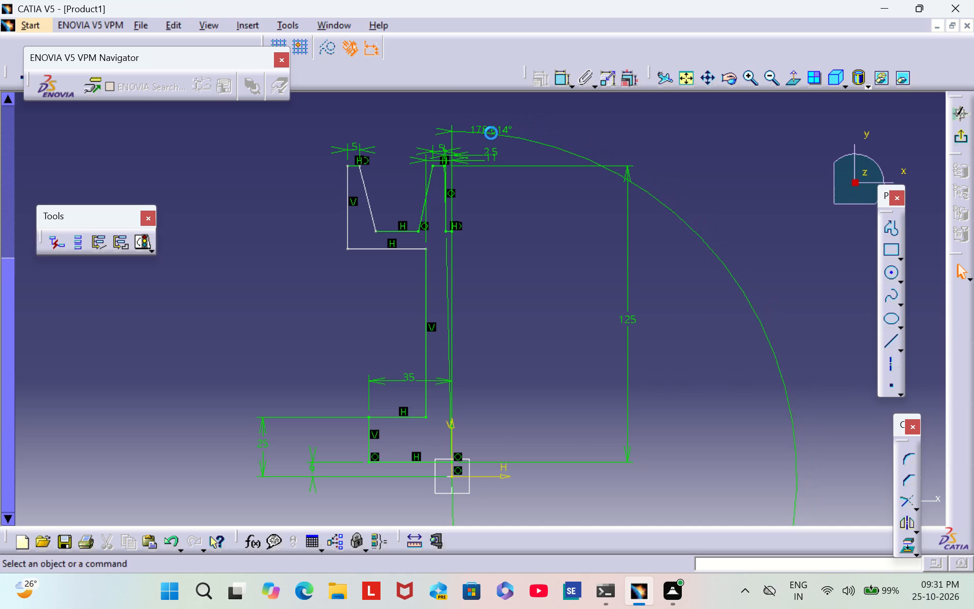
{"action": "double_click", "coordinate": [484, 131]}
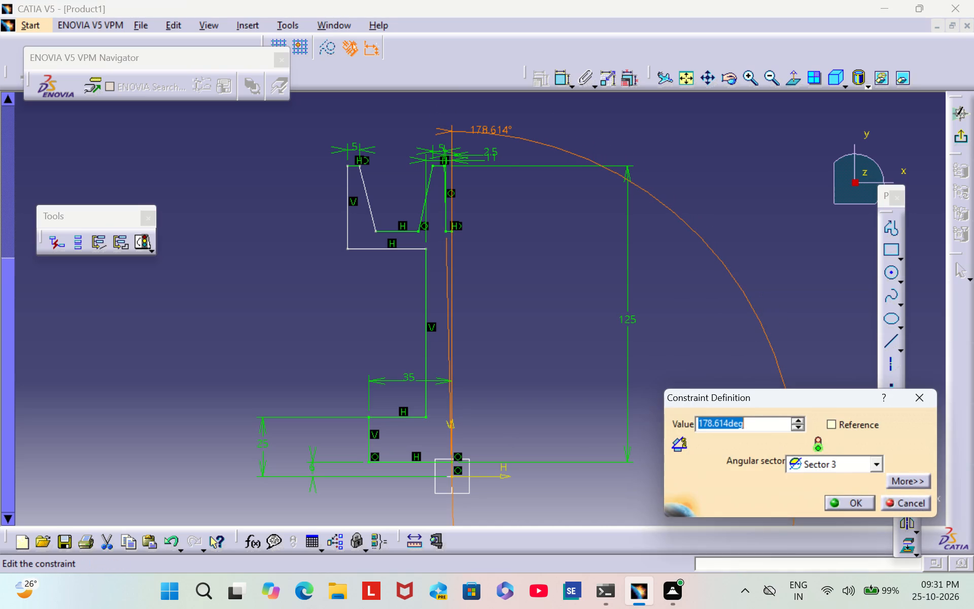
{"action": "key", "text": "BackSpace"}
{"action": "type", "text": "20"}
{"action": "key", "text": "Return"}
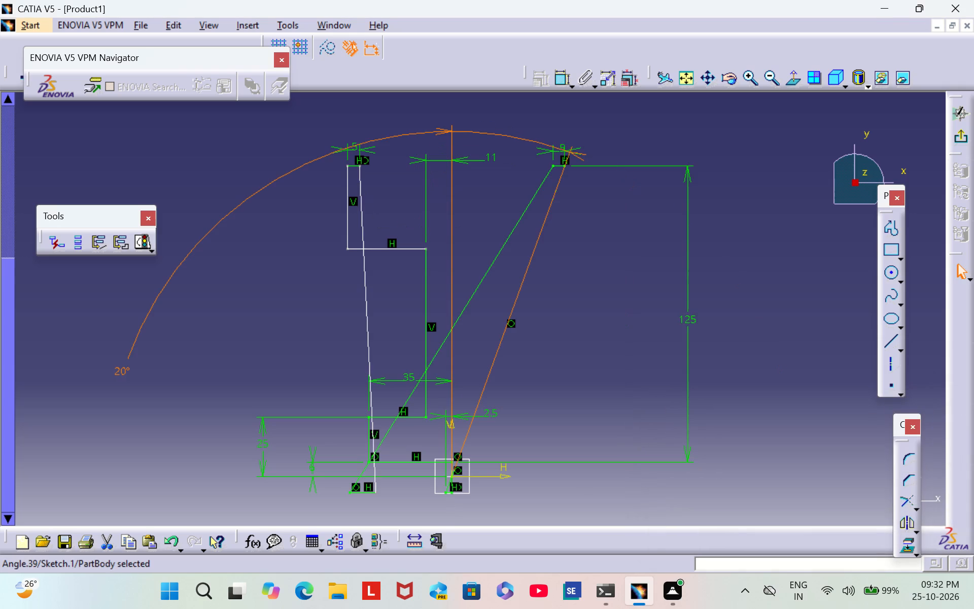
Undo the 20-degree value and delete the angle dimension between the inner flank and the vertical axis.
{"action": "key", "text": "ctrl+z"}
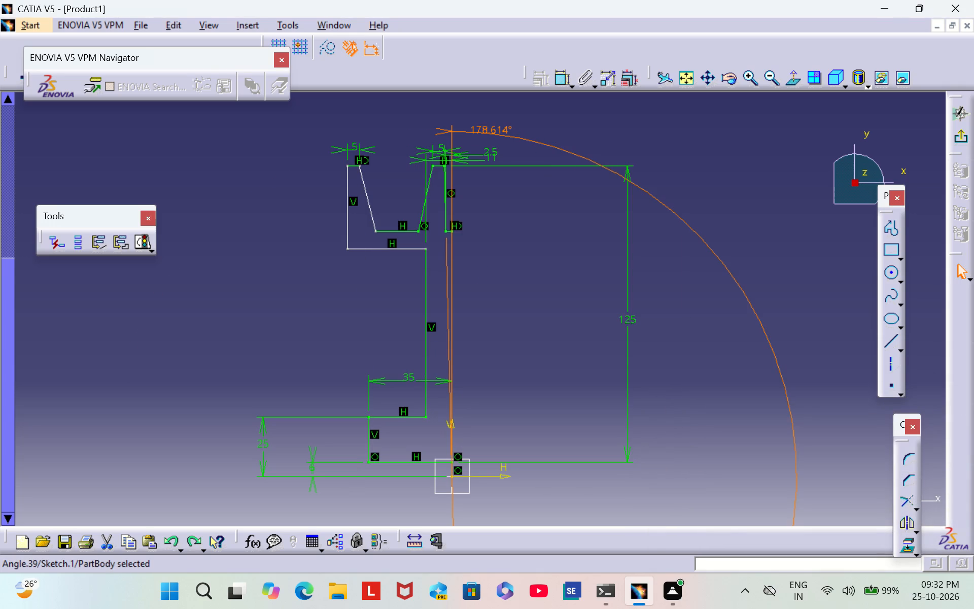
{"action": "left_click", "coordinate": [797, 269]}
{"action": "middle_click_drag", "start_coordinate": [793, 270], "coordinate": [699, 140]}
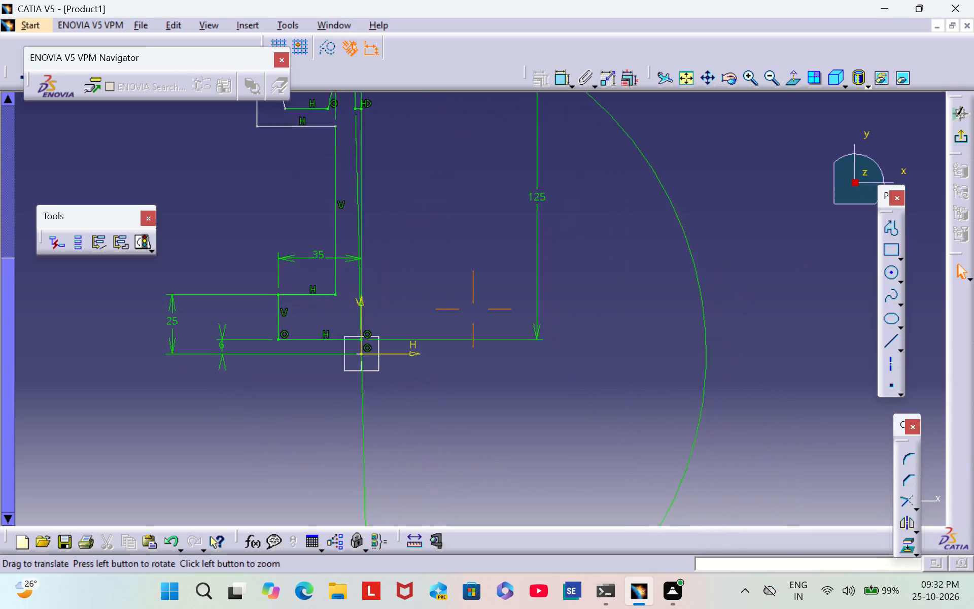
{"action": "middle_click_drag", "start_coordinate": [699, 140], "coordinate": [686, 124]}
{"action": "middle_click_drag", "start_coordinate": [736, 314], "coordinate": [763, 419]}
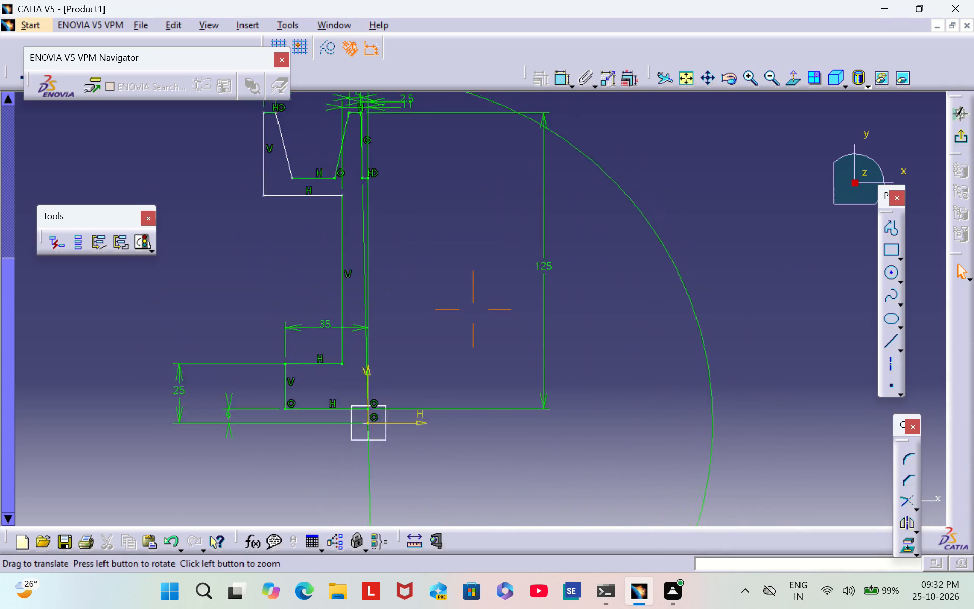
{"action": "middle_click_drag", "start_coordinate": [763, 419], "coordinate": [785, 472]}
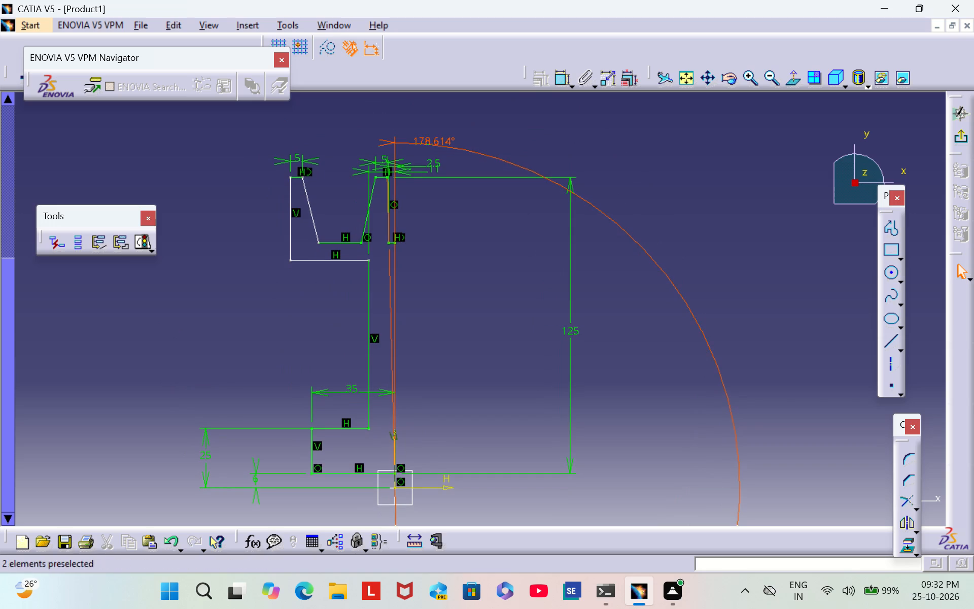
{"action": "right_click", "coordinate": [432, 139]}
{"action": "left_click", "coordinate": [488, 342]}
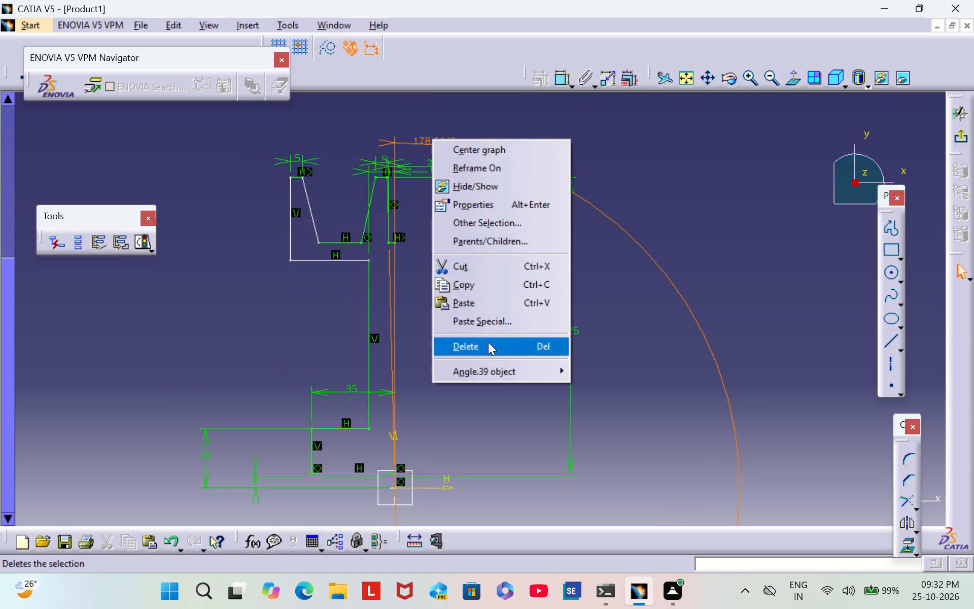
Shift the middle crest slightly away from the vertical axis and move the rim's outer vertical line outward to widen the rim.
{"action": "left_click_drag", "start_coordinate": [378, 174], "coordinate": [369, 175]}
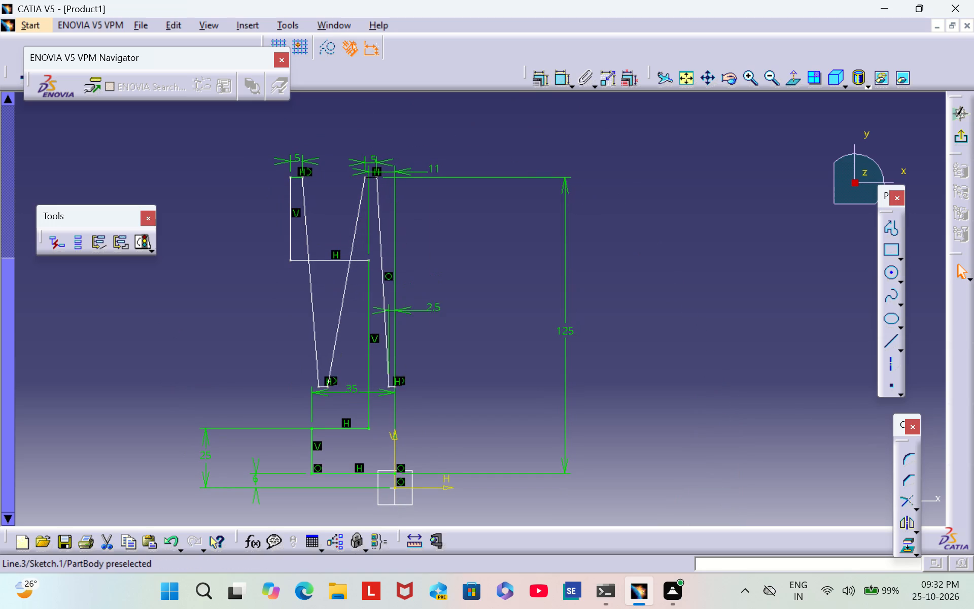
{"action": "left_click_drag", "start_coordinate": [369, 175], "coordinate": [381, 179]}
{"action": "left_click_drag", "start_coordinate": [375, 179], "coordinate": [366, 190]}
{"action": "left_click", "coordinate": [369, 190]}
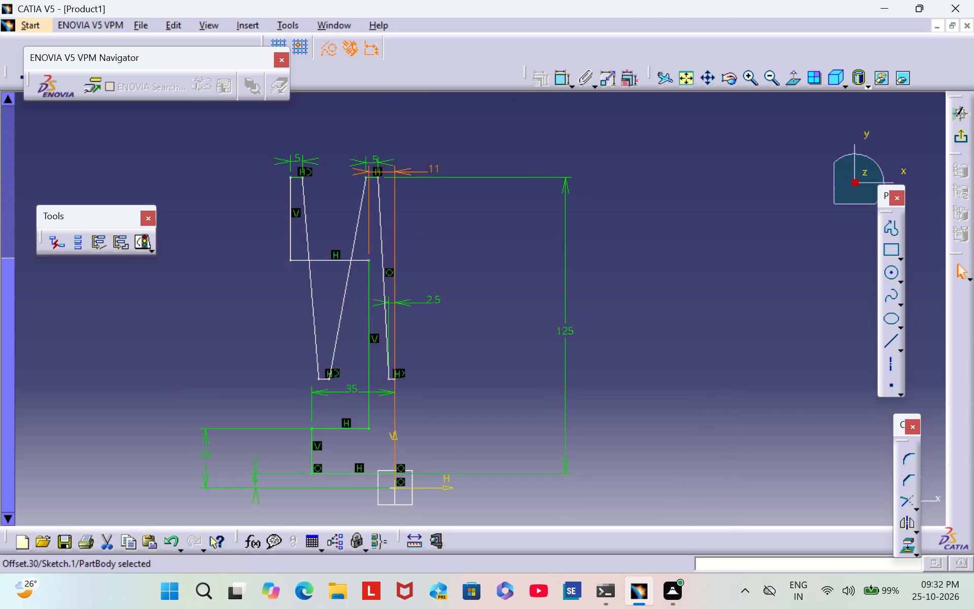
{"action": "left_click_drag", "start_coordinate": [289, 223], "coordinate": [264, 222]}
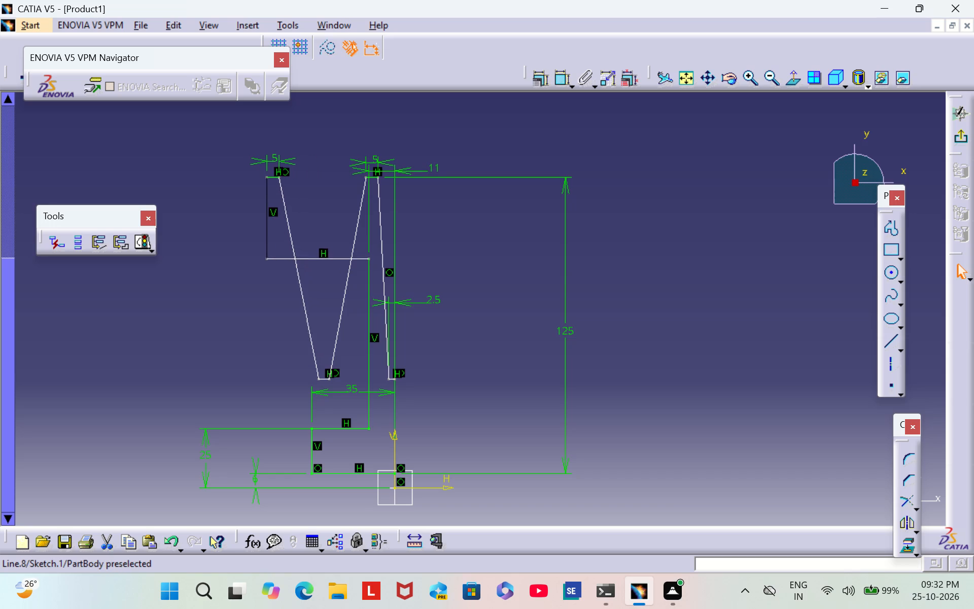
{"action": "left_click_drag", "start_coordinate": [264, 222], "coordinate": [187, 227]}
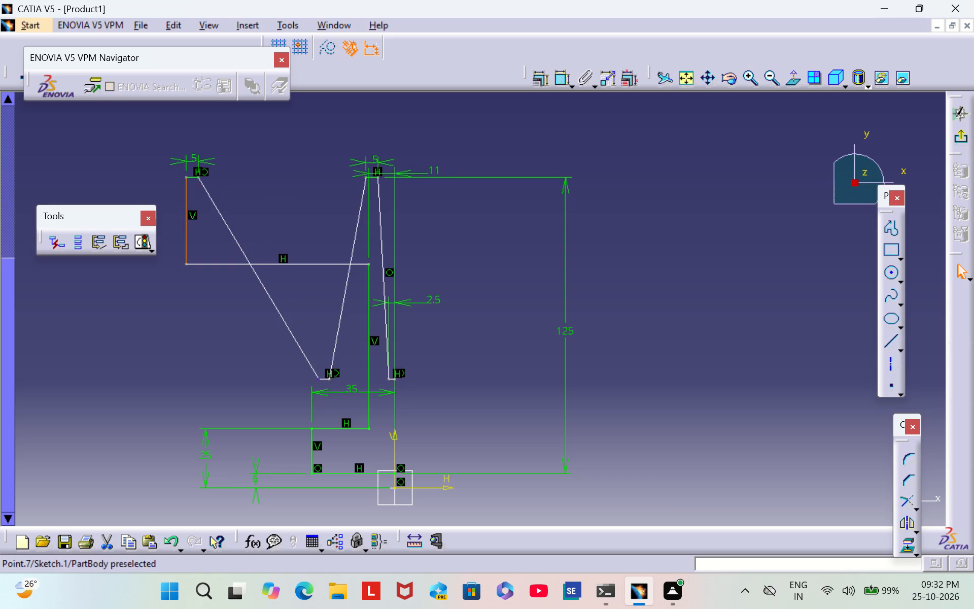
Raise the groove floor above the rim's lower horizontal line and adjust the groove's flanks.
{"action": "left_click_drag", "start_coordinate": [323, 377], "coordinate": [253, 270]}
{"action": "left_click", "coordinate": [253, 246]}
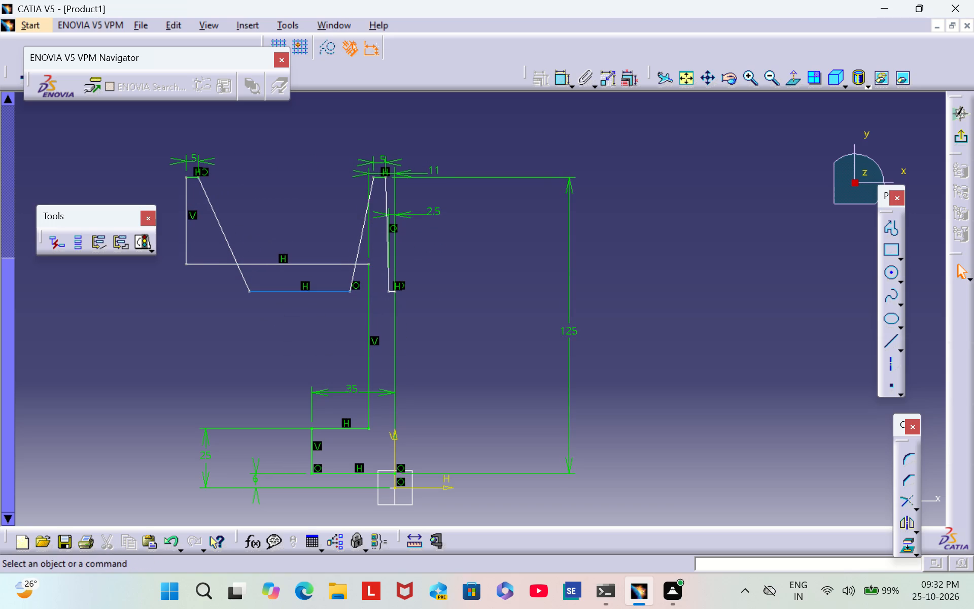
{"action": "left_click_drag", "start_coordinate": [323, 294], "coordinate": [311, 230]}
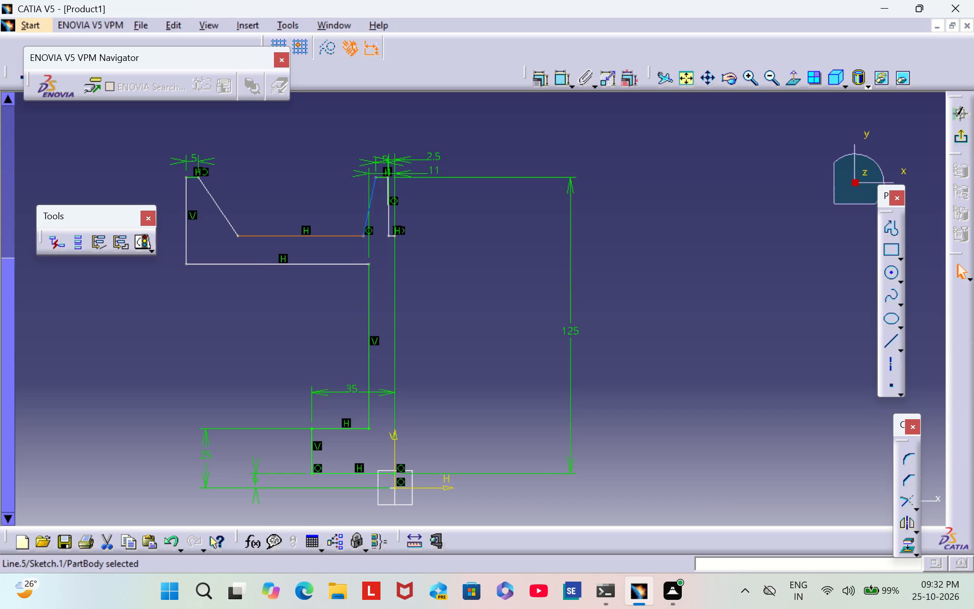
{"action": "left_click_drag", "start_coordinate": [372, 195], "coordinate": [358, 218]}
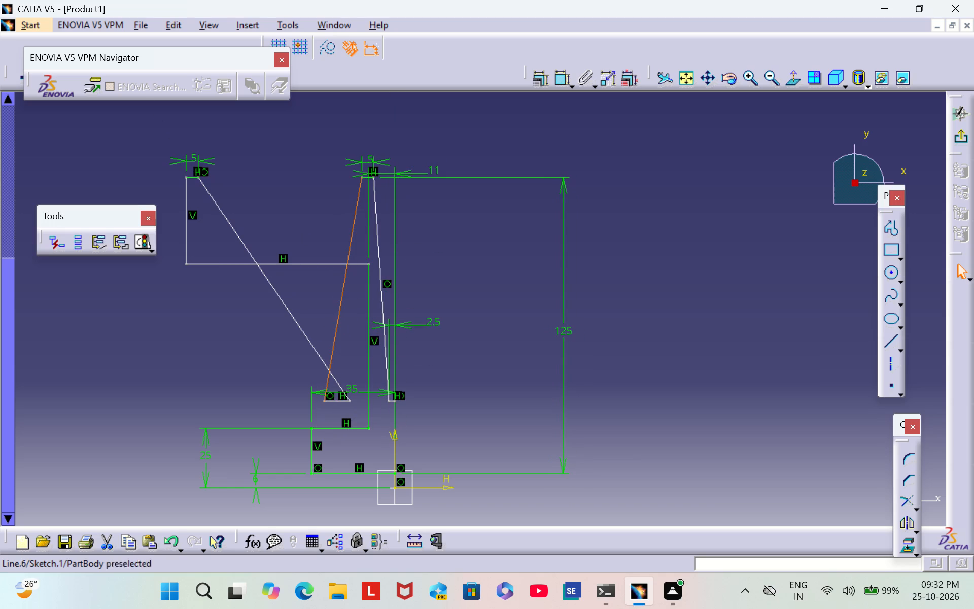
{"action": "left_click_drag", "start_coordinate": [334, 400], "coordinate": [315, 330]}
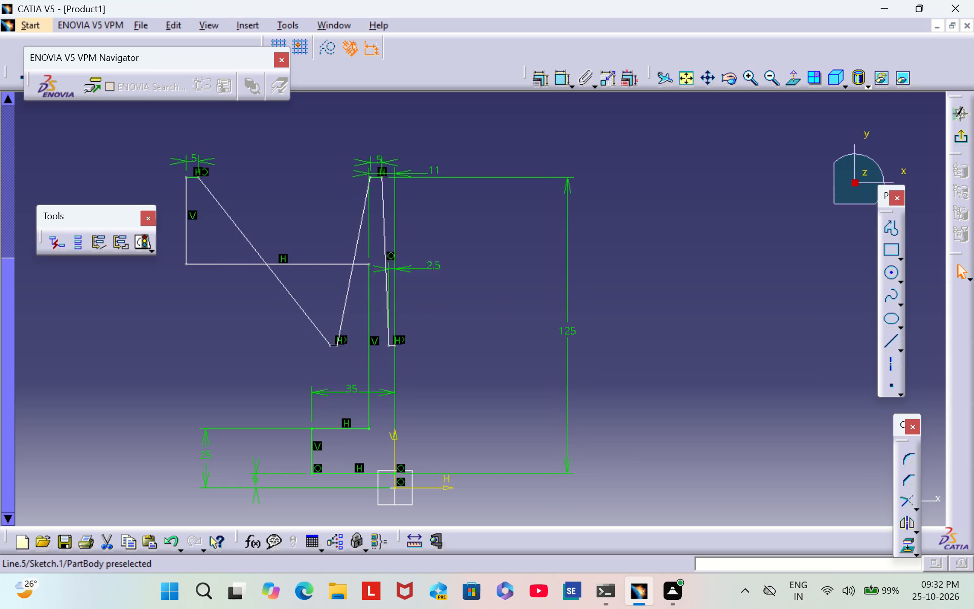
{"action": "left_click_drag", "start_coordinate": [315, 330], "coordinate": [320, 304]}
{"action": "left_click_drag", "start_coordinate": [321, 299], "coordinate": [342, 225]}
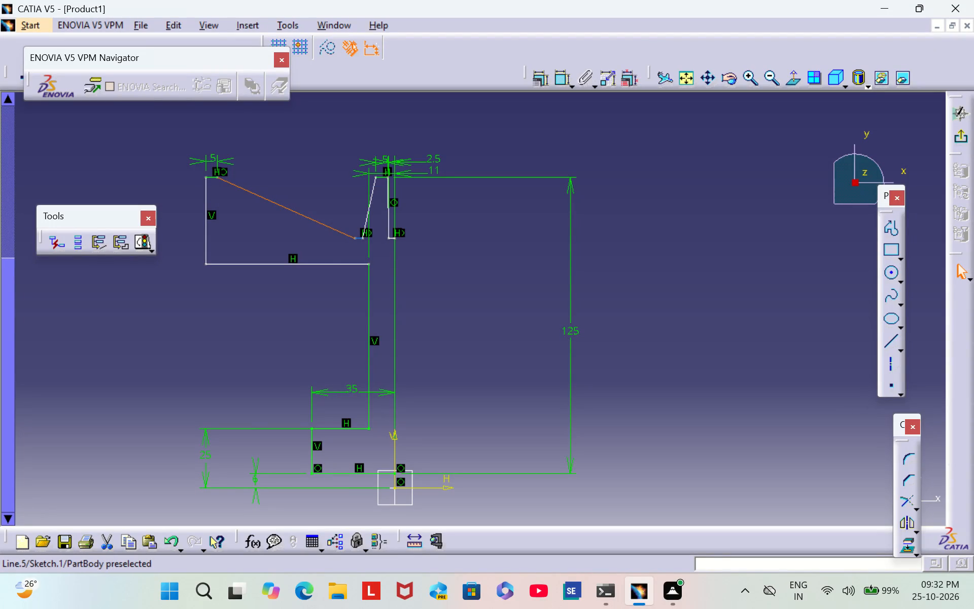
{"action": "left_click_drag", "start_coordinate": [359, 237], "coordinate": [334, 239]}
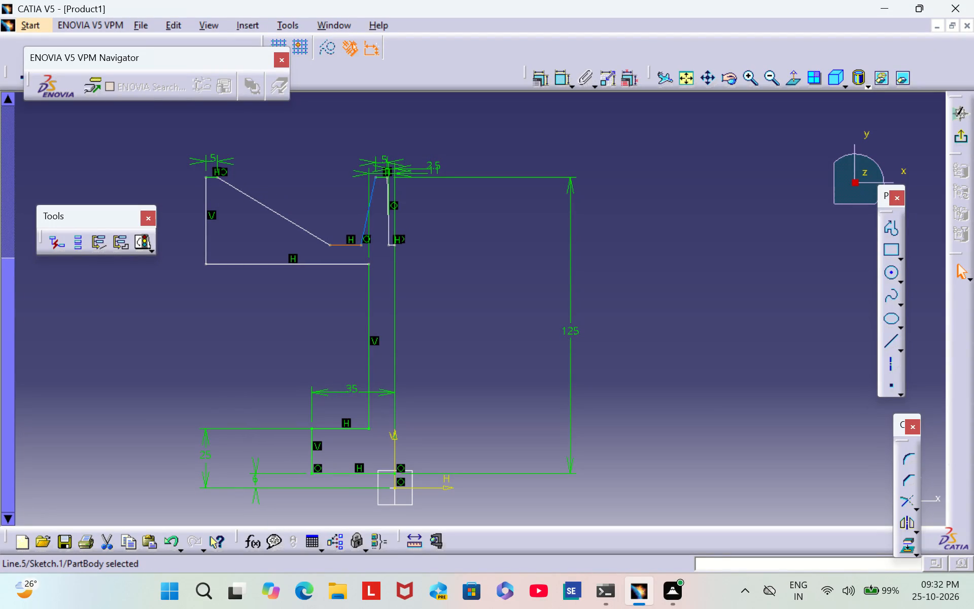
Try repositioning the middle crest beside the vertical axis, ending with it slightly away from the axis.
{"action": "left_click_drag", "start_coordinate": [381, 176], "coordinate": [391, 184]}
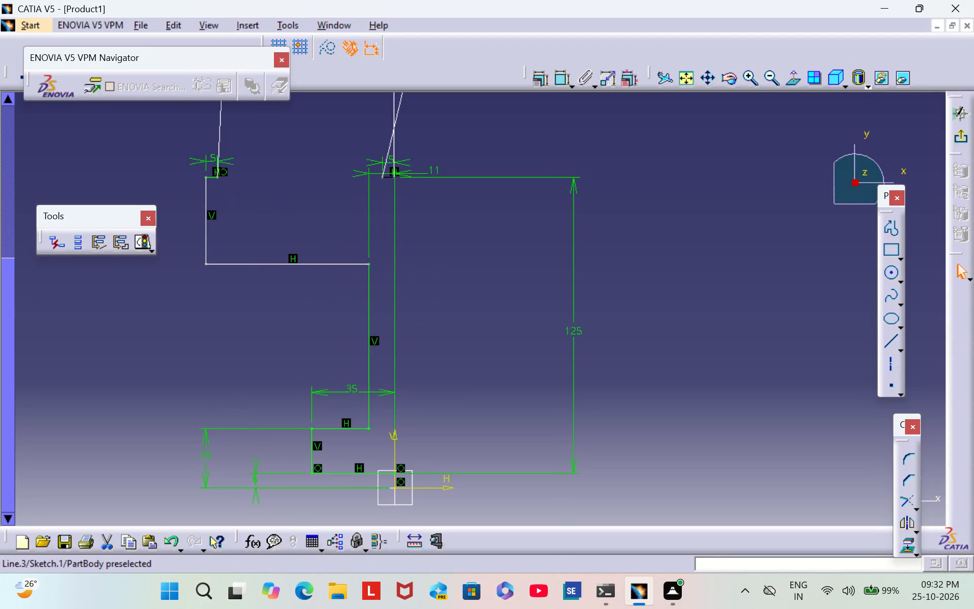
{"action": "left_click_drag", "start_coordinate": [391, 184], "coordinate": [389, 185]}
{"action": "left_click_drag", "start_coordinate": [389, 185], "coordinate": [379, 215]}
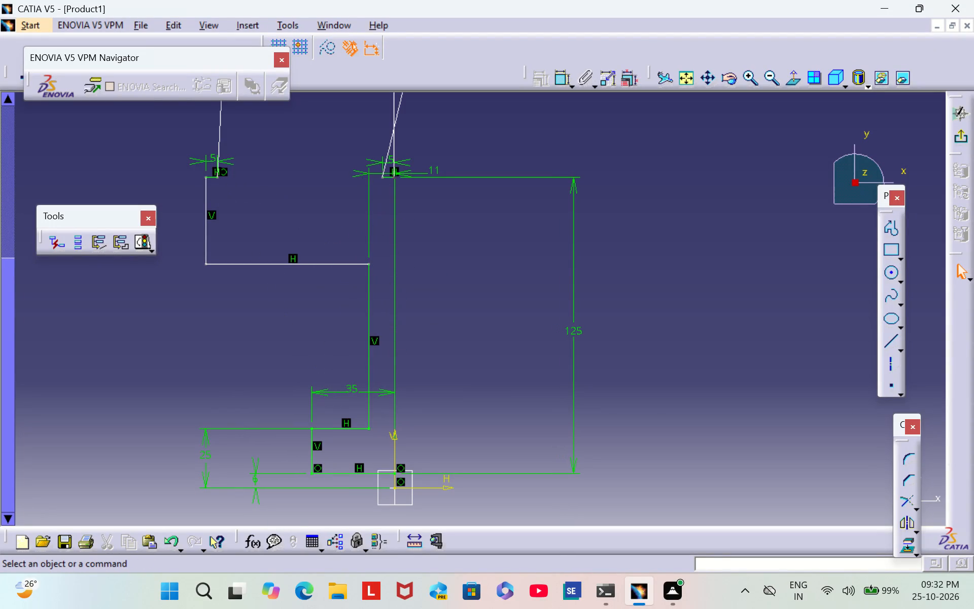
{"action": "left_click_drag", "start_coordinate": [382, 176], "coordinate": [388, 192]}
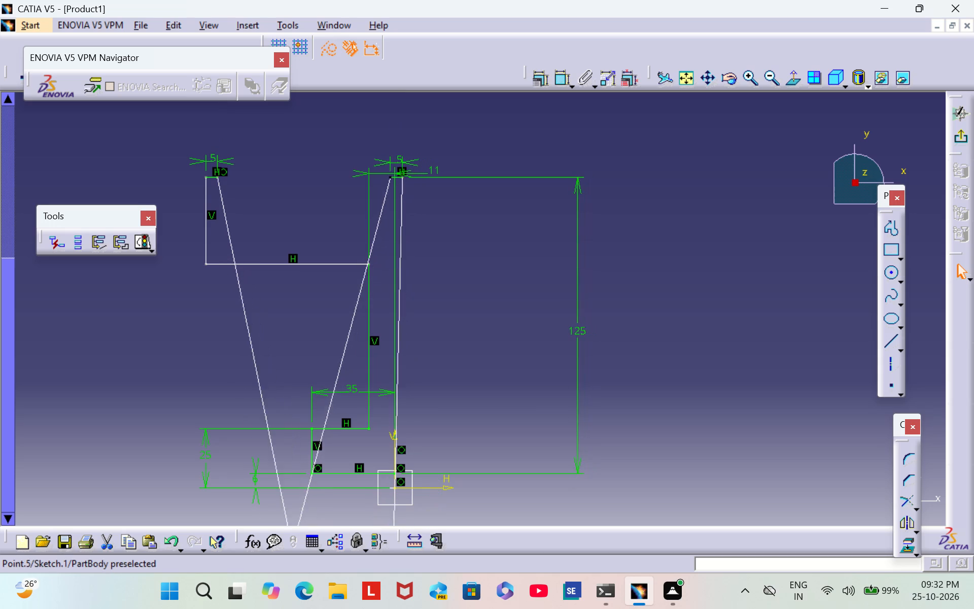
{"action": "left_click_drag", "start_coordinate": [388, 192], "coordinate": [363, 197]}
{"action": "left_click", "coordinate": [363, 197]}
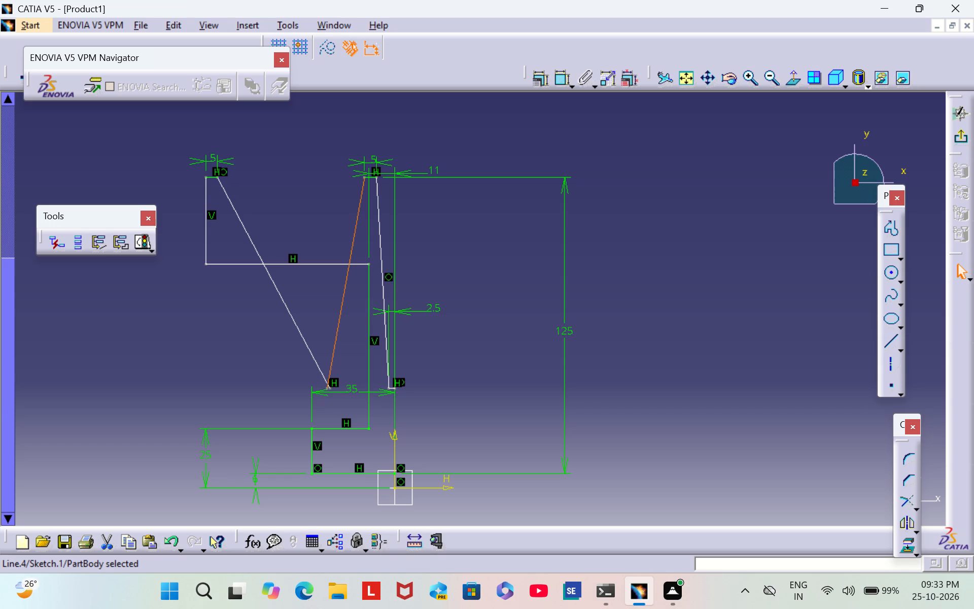
Raise the groove floor to the level of the rim's lower horizontal line.
{"action": "left_click_drag", "start_coordinate": [329, 385], "coordinate": [334, 282]}
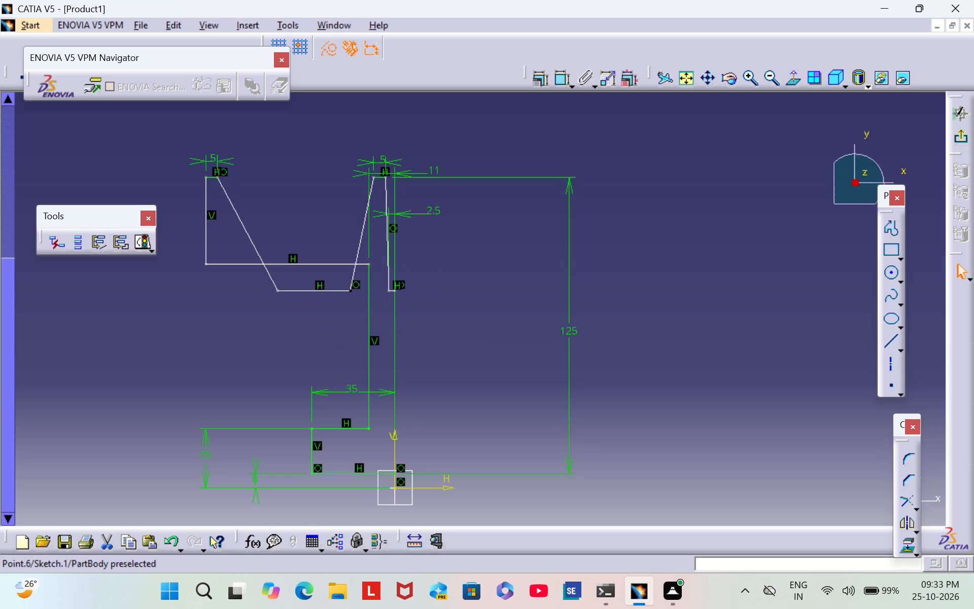
{"action": "left_click_drag", "start_coordinate": [334, 282], "coordinate": [344, 242]}
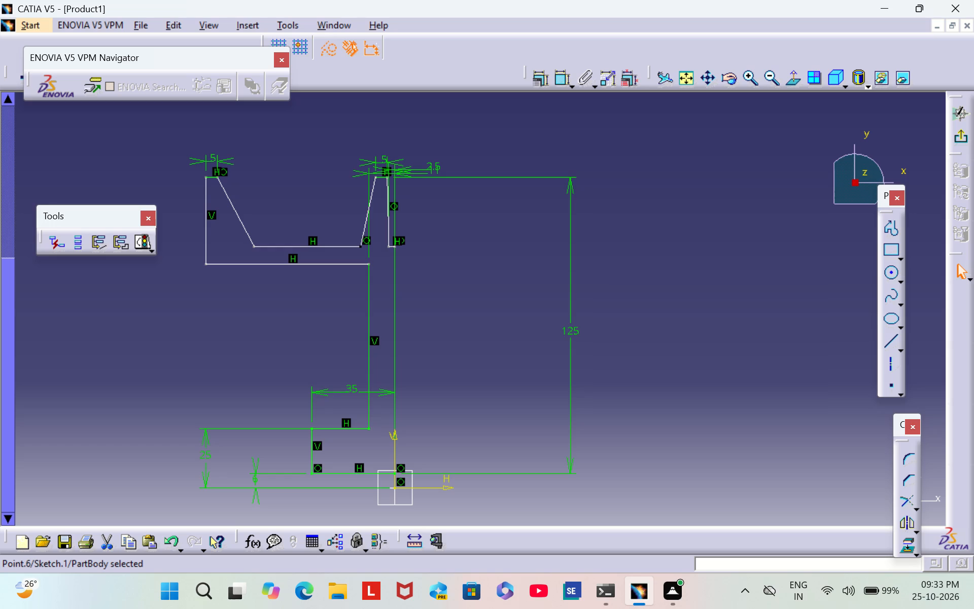
{"action": "left_click", "coordinate": [369, 196]}
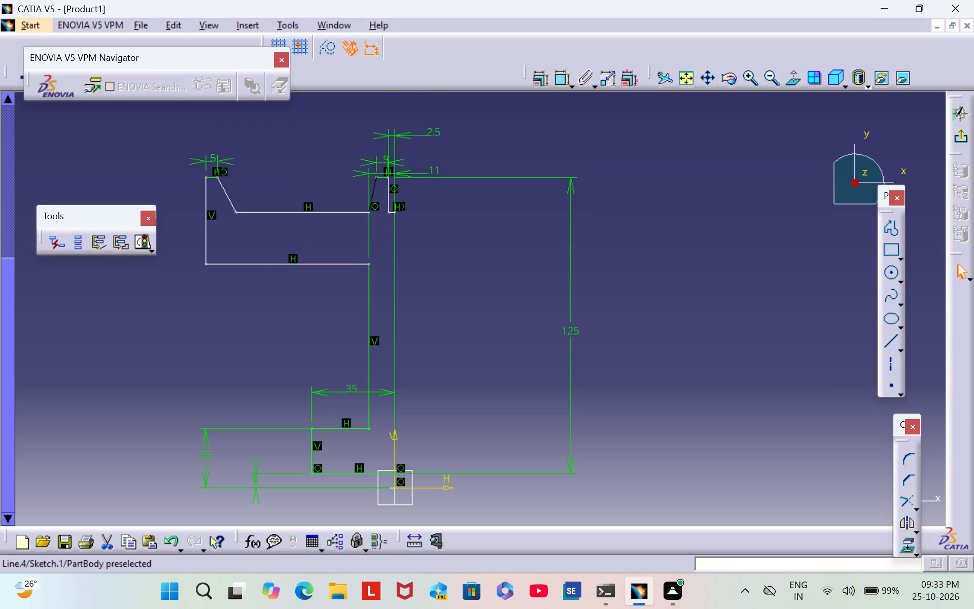
{"action": "left_click", "coordinate": [371, 198]}
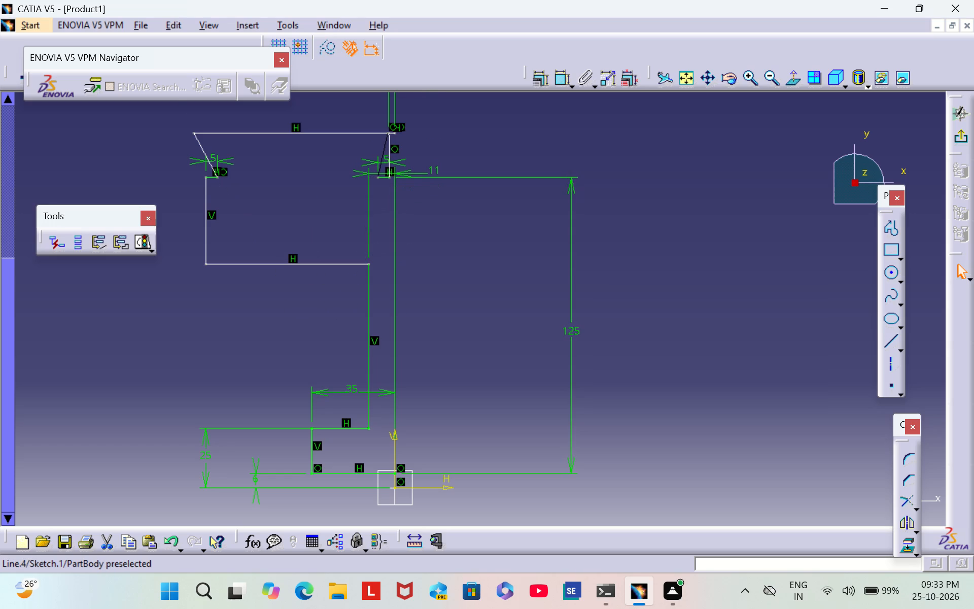
{"action": "left_click", "coordinate": [474, 238]}
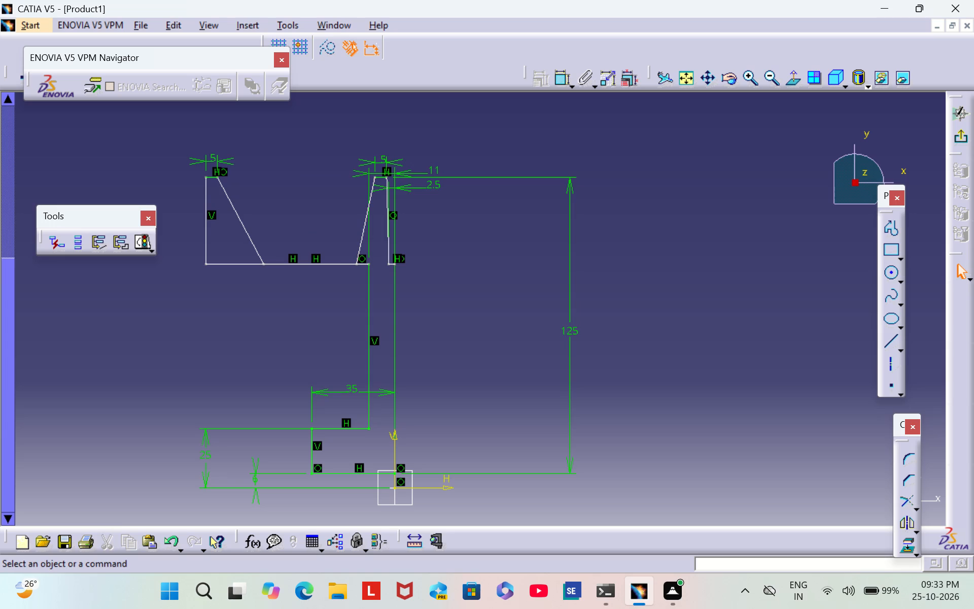
Lower the rim's lower horizontal line well below the groove floor and shift the rim's outer vertical line outward.
{"action": "left_click_drag", "start_coordinate": [223, 264], "coordinate": [225, 282]}
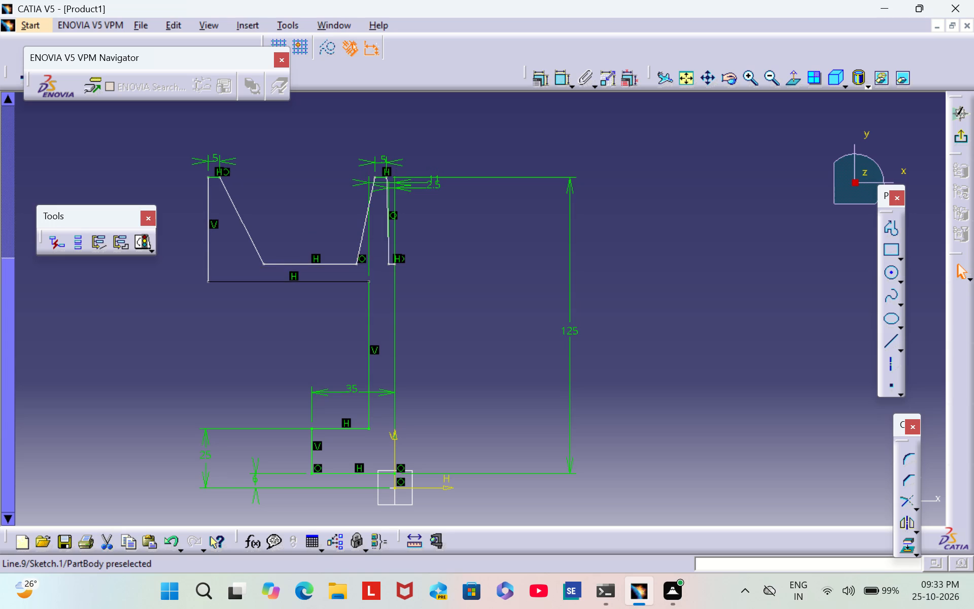
{"action": "left_click_drag", "start_coordinate": [225, 282], "coordinate": [202, 343]}
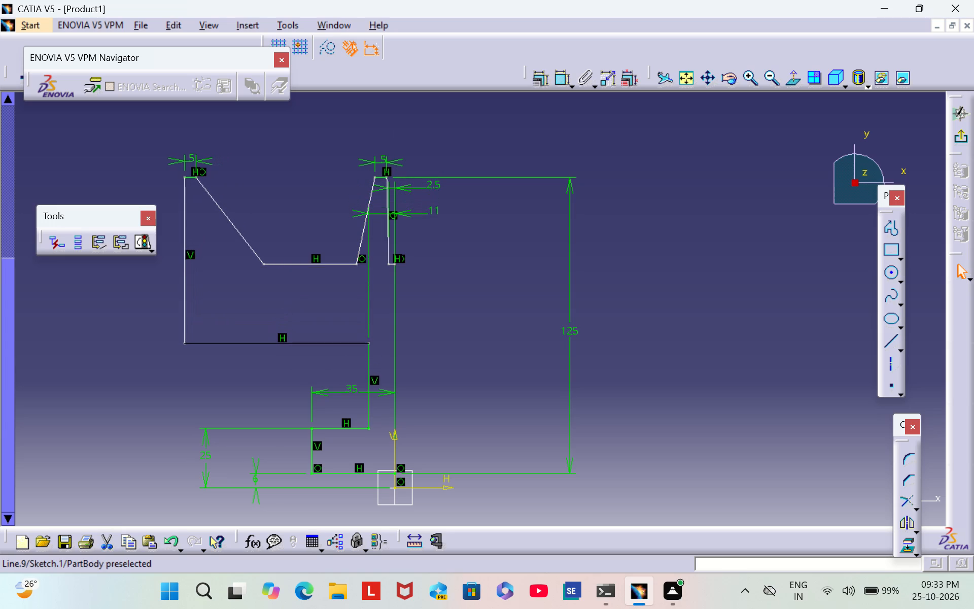
{"action": "left_click_drag", "start_coordinate": [202, 343], "coordinate": [202, 344]}
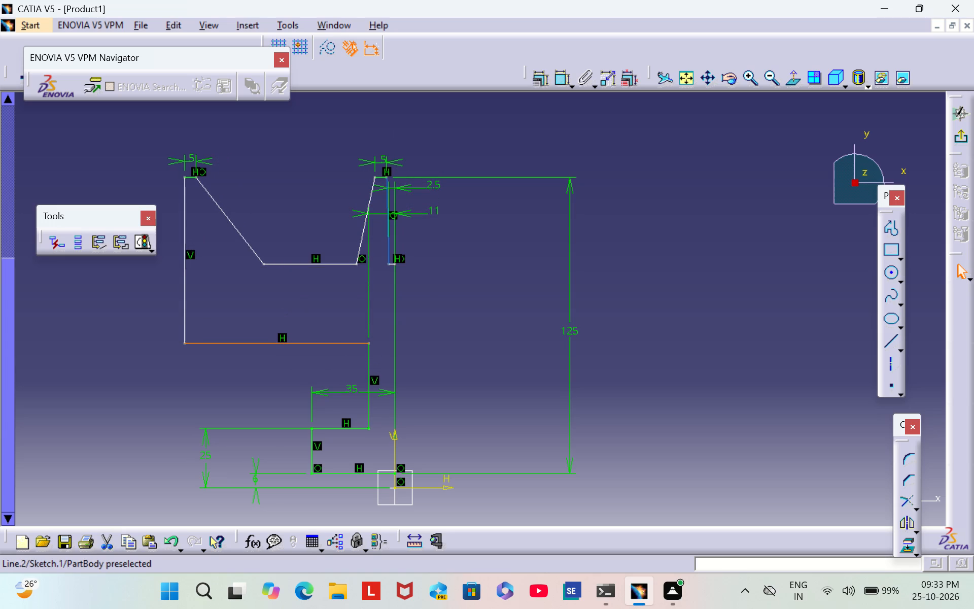
Widen the groove floor, then shift the middle crest away from the vertical axis so that the groove deepens.
{"action": "left_click_drag", "start_coordinate": [384, 189], "coordinate": [371, 195]}
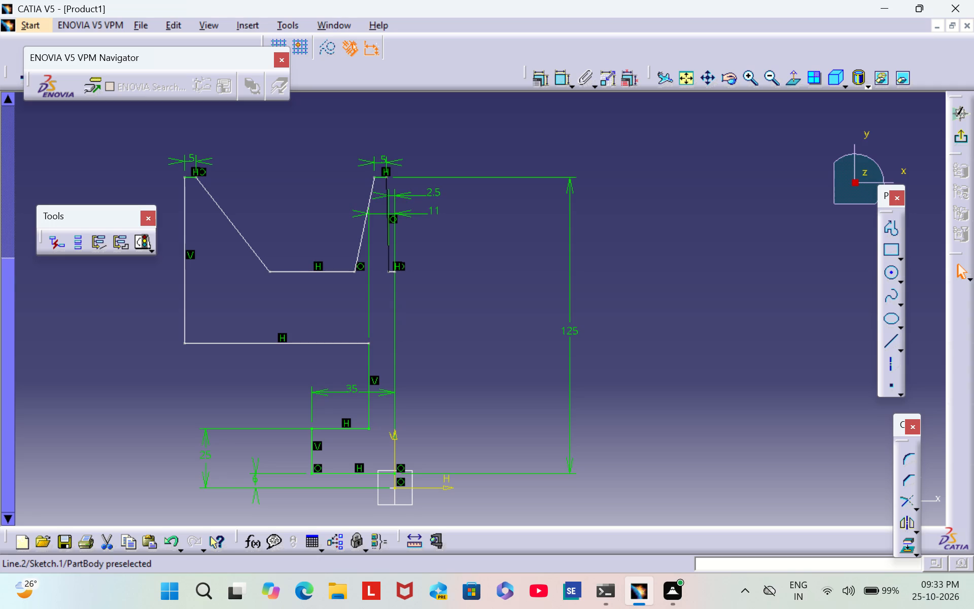
{"action": "left_click_drag", "start_coordinate": [371, 195], "coordinate": [368, 197]}
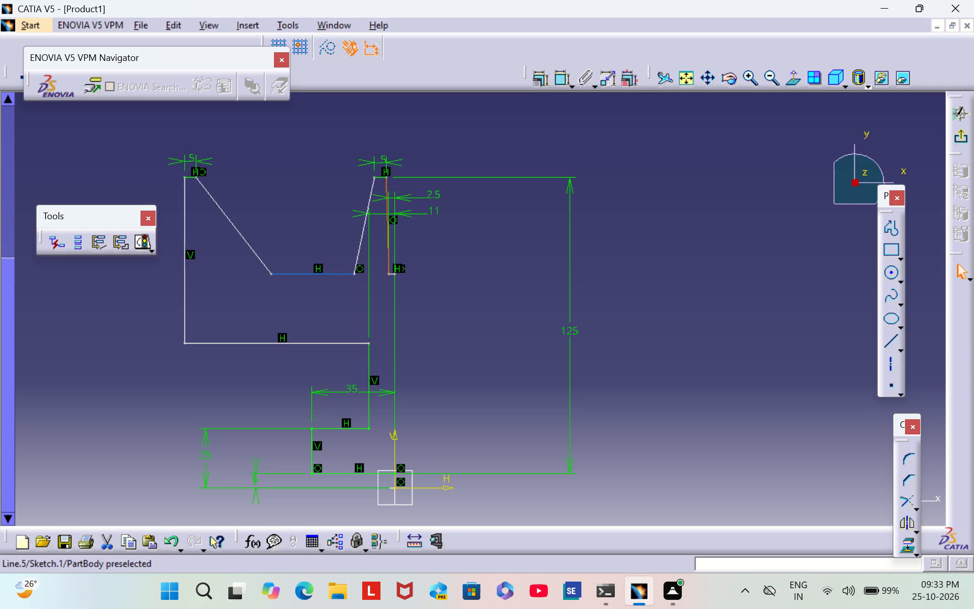
{"action": "left_click_drag", "start_coordinate": [328, 274], "coordinate": [286, 281]}
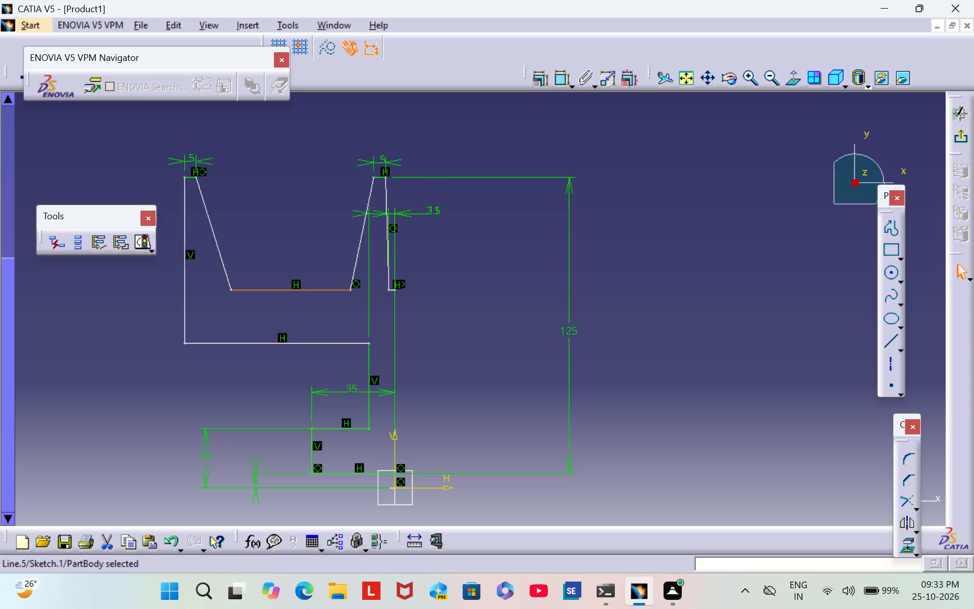
{"action": "left_click_drag", "start_coordinate": [362, 226], "coordinate": [343, 231]}
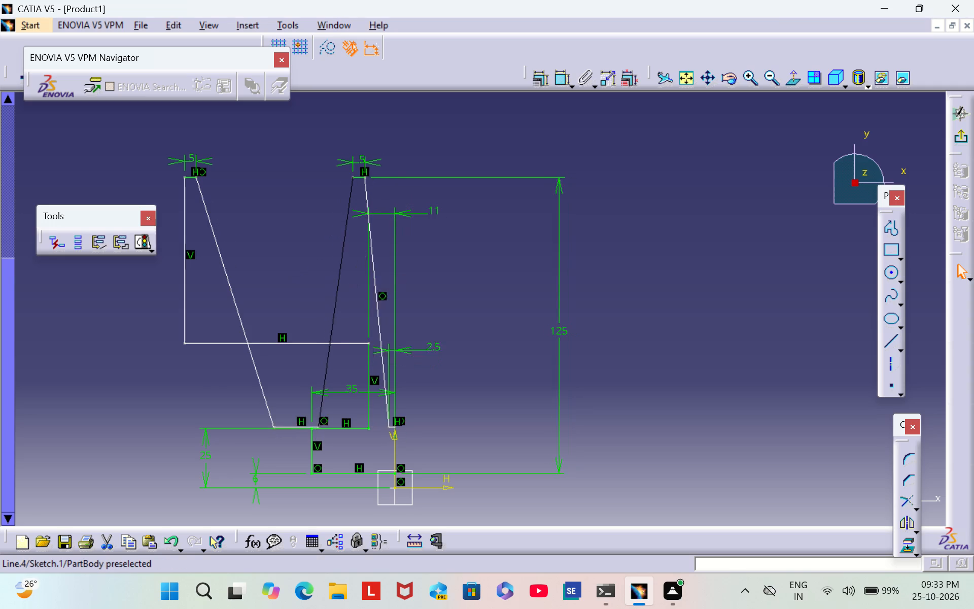
{"action": "left_click_drag", "start_coordinate": [343, 231], "coordinate": [354, 226]}
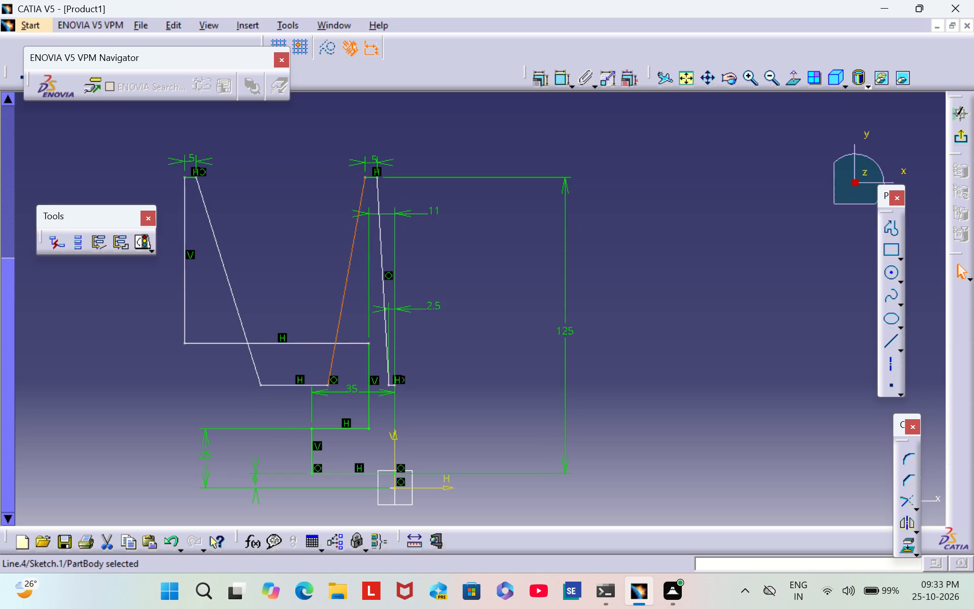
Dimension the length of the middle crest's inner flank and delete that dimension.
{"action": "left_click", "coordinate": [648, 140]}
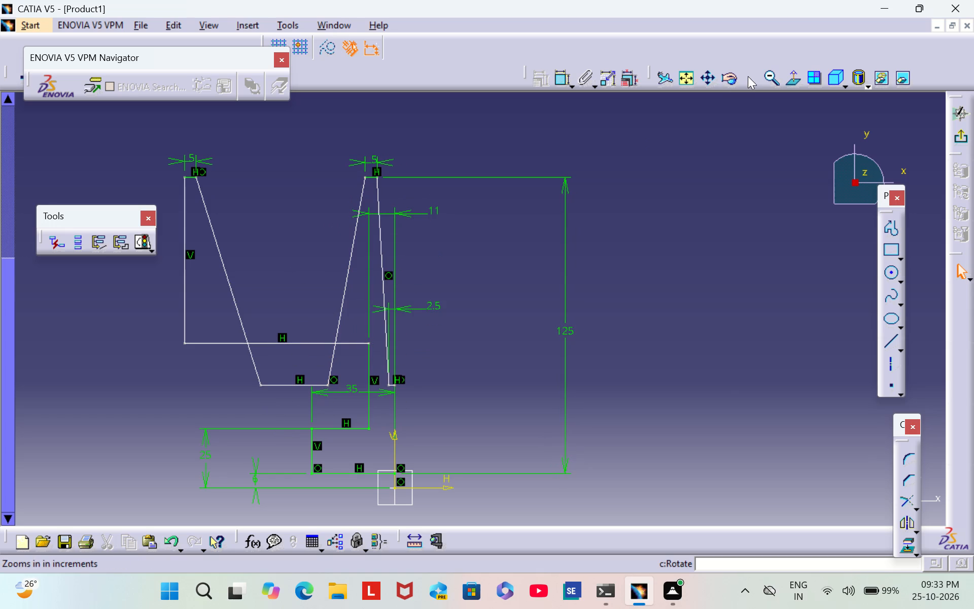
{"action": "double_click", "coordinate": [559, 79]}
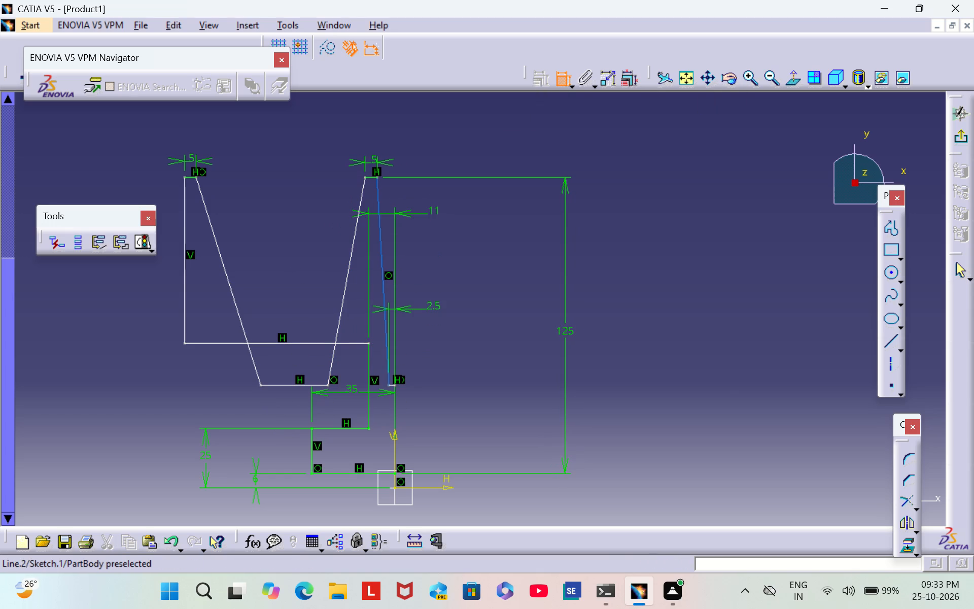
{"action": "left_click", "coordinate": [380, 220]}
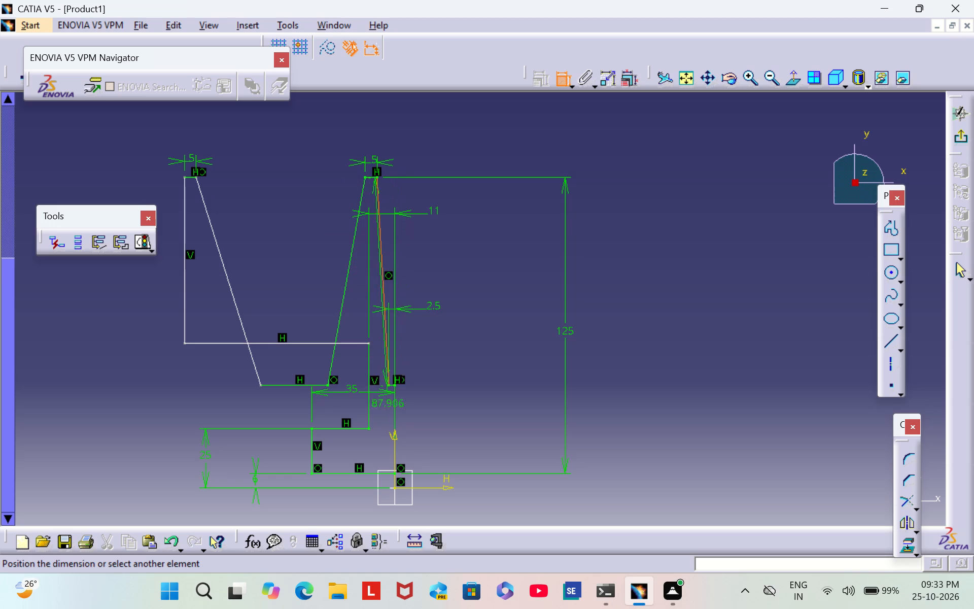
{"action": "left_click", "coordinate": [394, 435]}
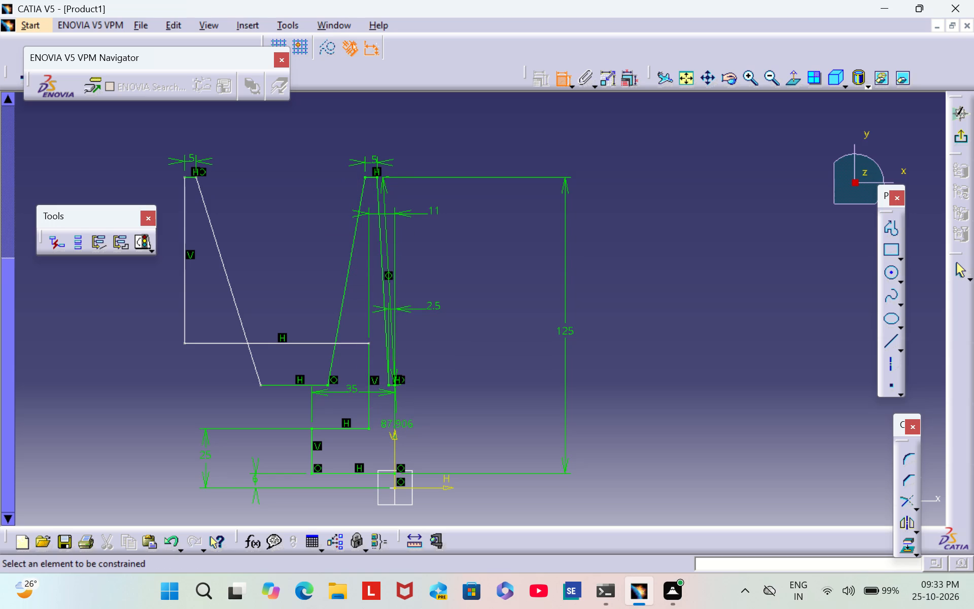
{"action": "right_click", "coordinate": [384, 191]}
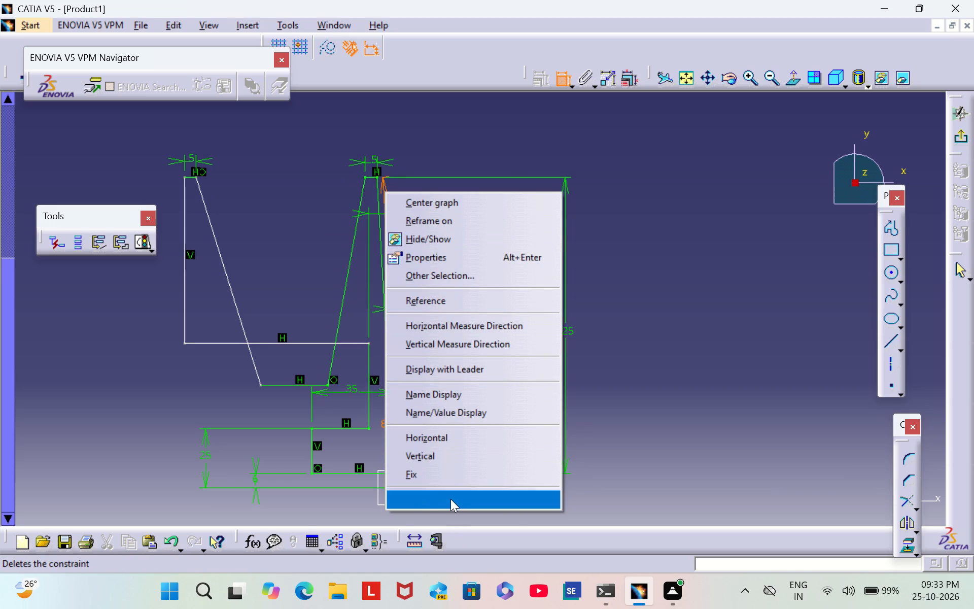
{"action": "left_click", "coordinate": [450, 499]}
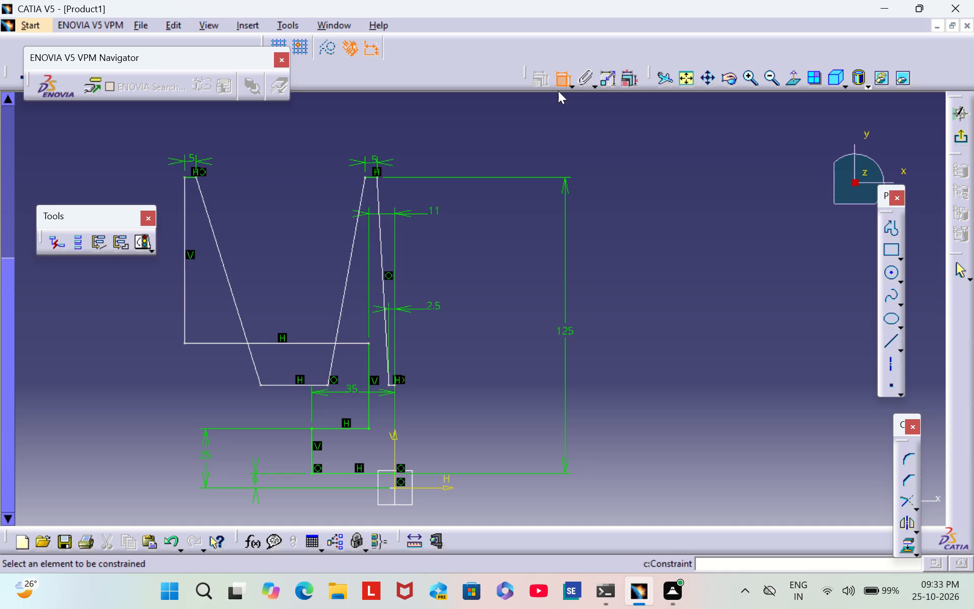
Dimension the angle between the vertical axis and the middle crest's inner flank and set it to 20 degrees.
{"action": "left_click", "coordinate": [394, 449]}
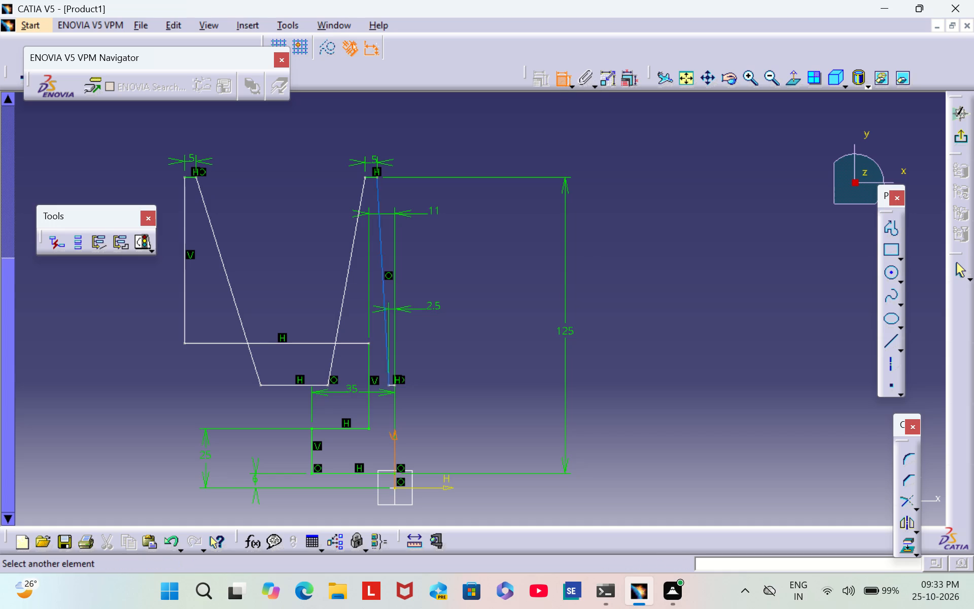
{"action": "left_click", "coordinate": [380, 228]}
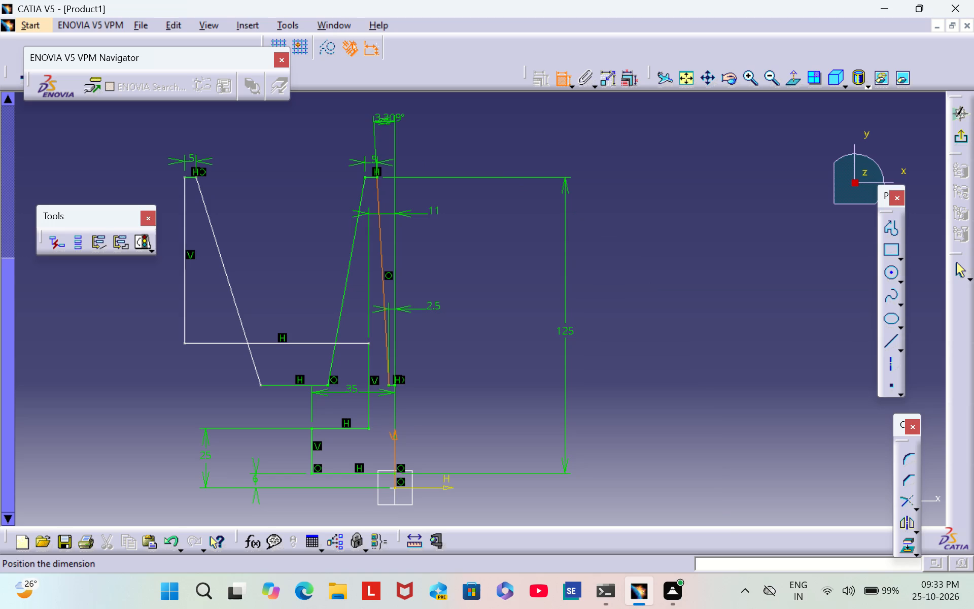
{"action": "left_click", "coordinate": [388, 121]}
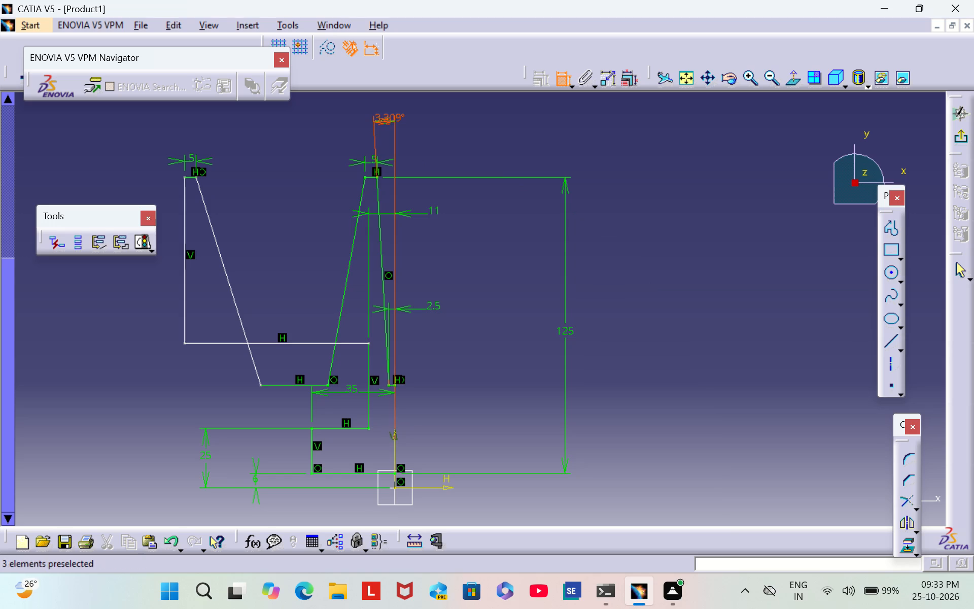
{"action": "double_click", "coordinate": [384, 117]}
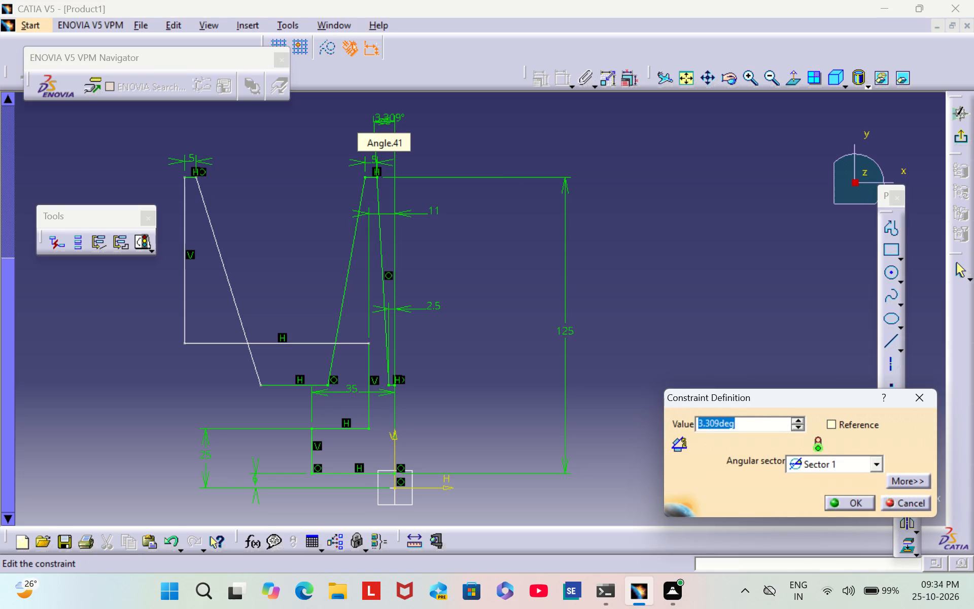
{"action": "key", "text": "BackSpace"}
{"action": "key", "text": "2"}
{"action": "key", "text": "0"}
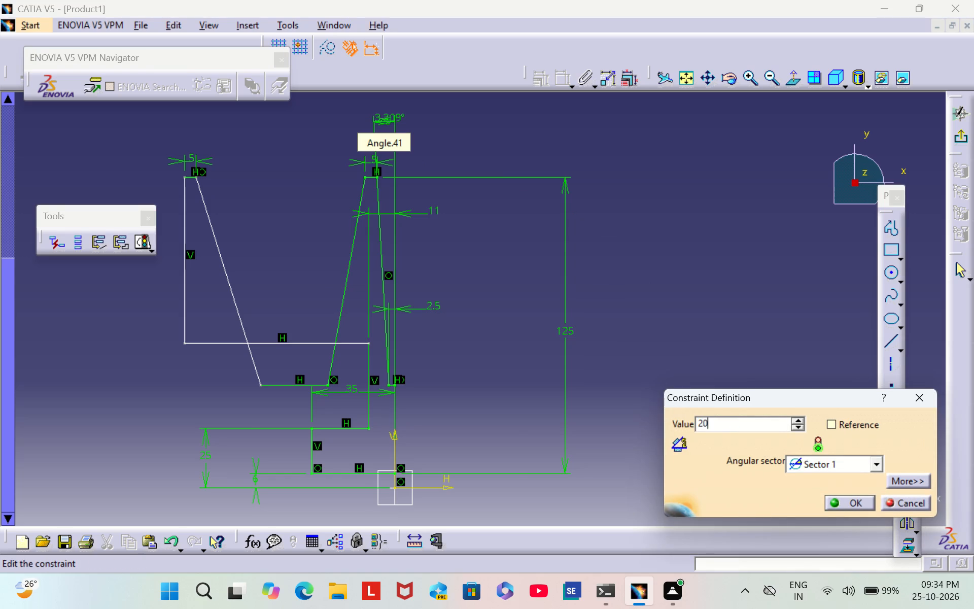
{"action": "key", "text": "Return"}
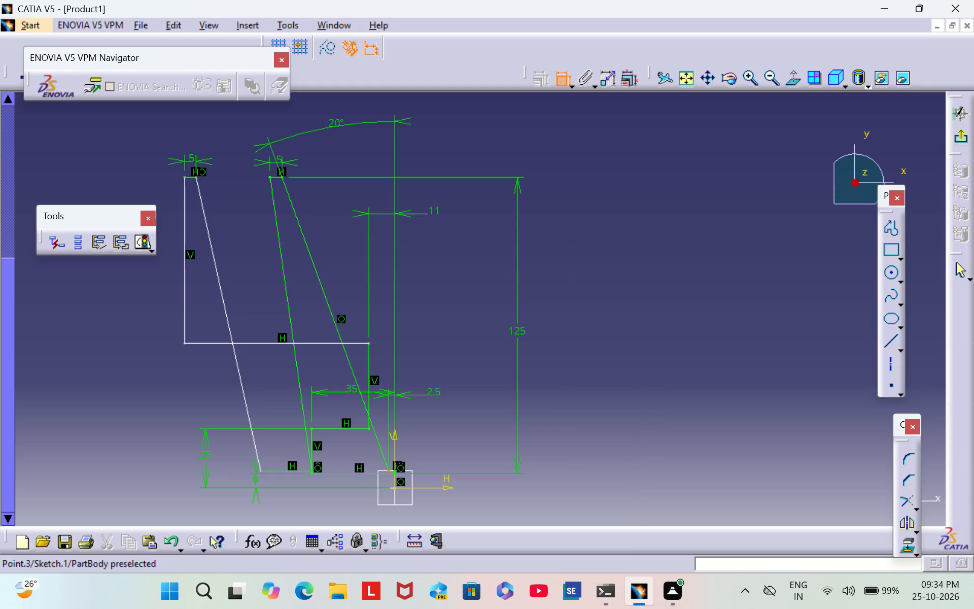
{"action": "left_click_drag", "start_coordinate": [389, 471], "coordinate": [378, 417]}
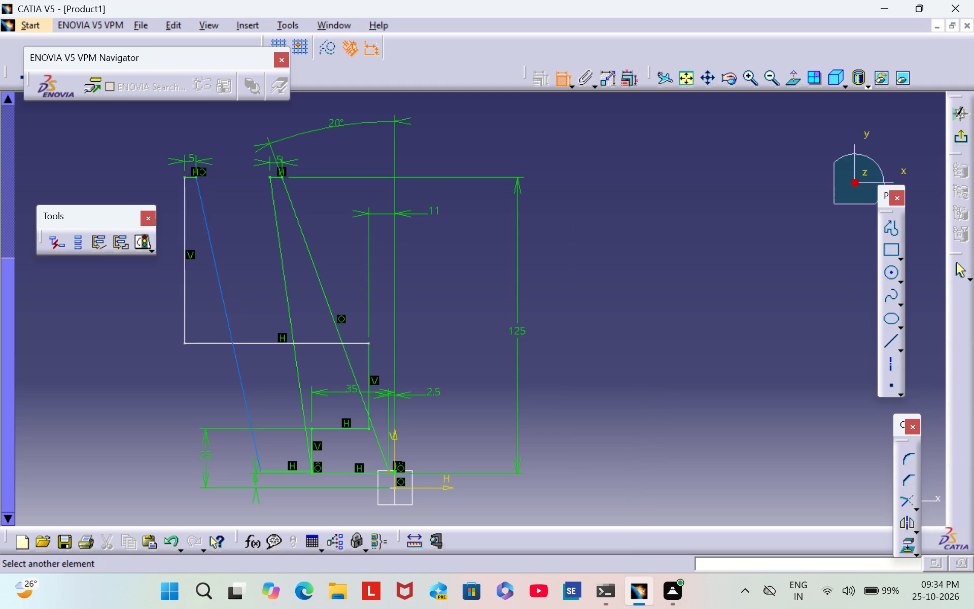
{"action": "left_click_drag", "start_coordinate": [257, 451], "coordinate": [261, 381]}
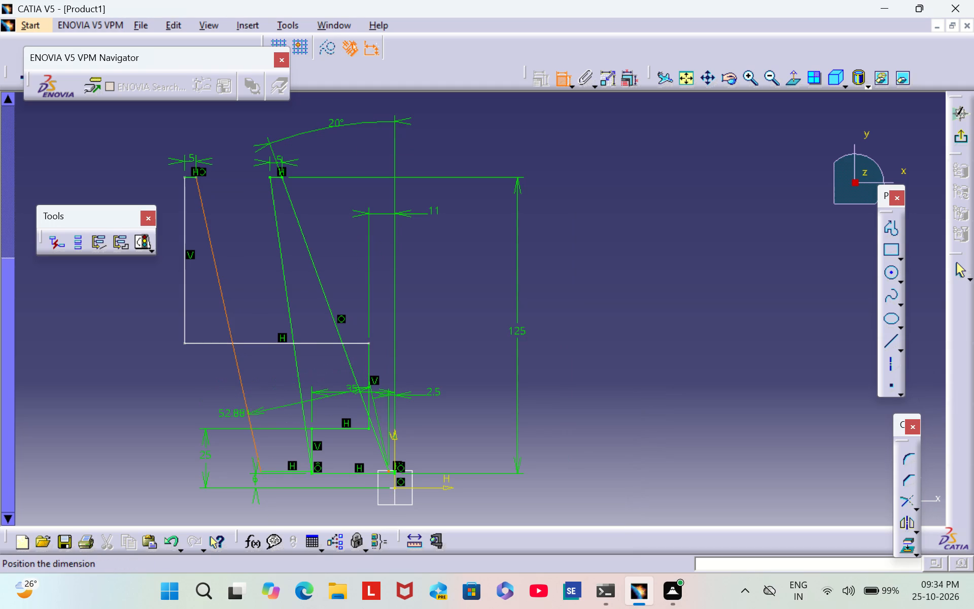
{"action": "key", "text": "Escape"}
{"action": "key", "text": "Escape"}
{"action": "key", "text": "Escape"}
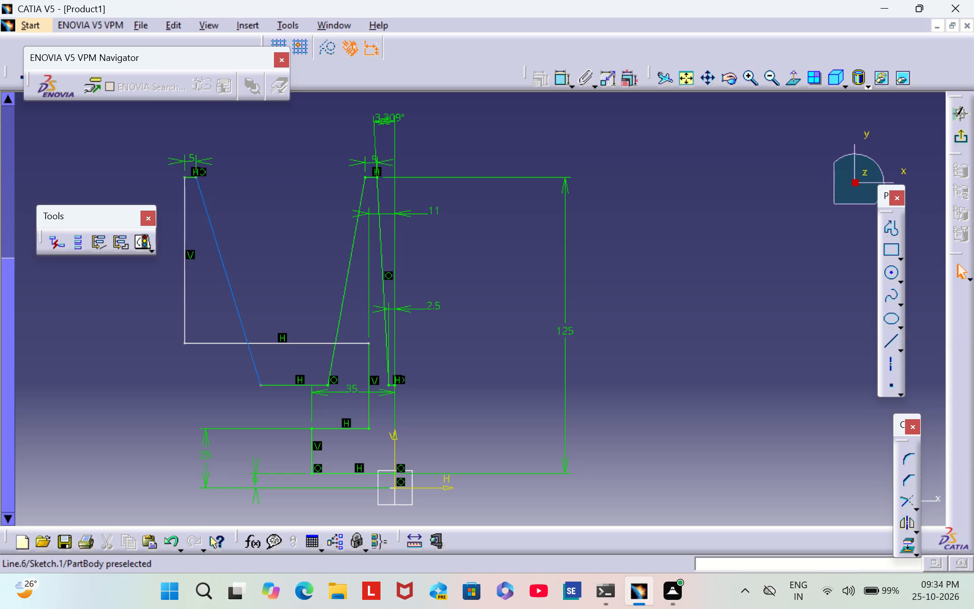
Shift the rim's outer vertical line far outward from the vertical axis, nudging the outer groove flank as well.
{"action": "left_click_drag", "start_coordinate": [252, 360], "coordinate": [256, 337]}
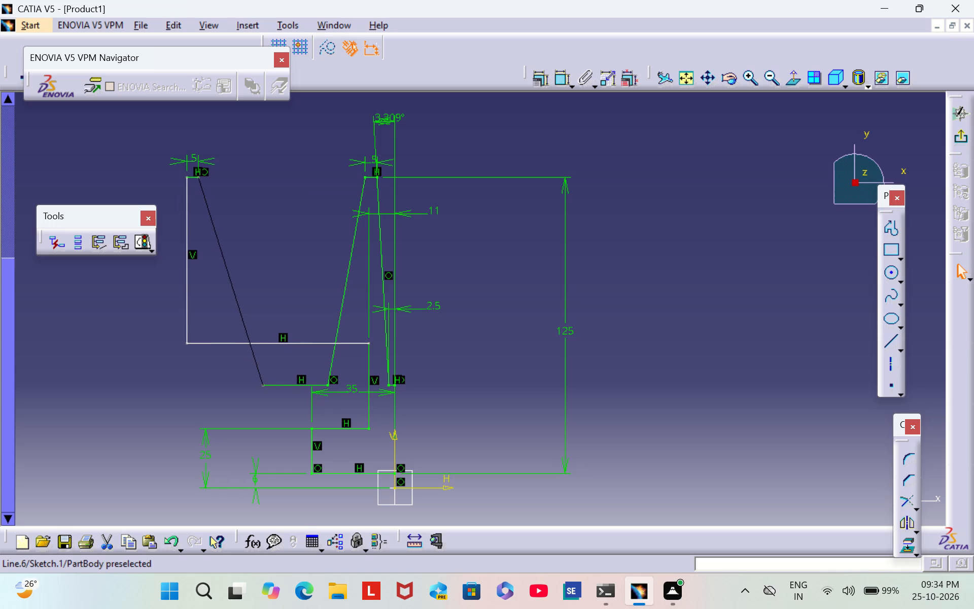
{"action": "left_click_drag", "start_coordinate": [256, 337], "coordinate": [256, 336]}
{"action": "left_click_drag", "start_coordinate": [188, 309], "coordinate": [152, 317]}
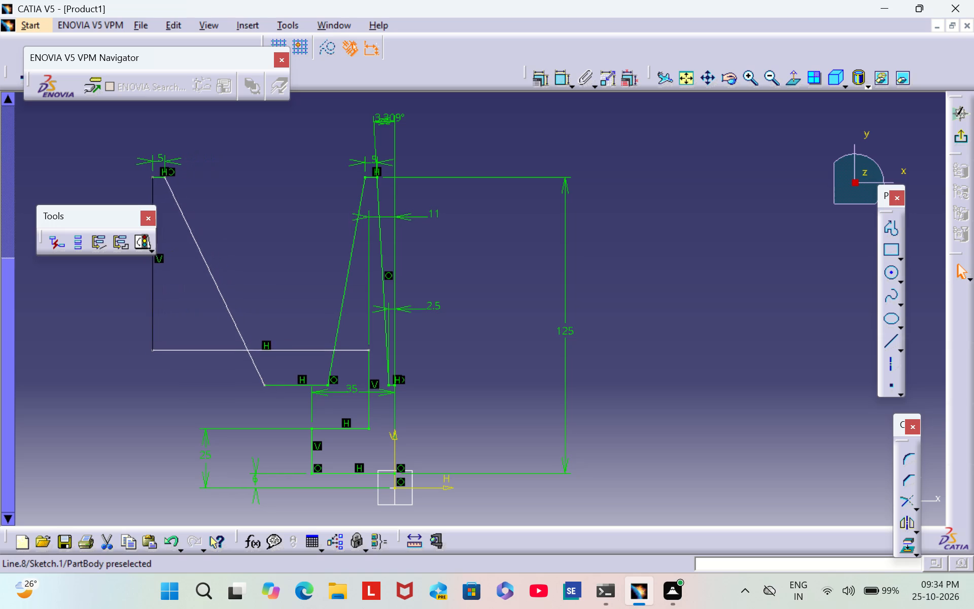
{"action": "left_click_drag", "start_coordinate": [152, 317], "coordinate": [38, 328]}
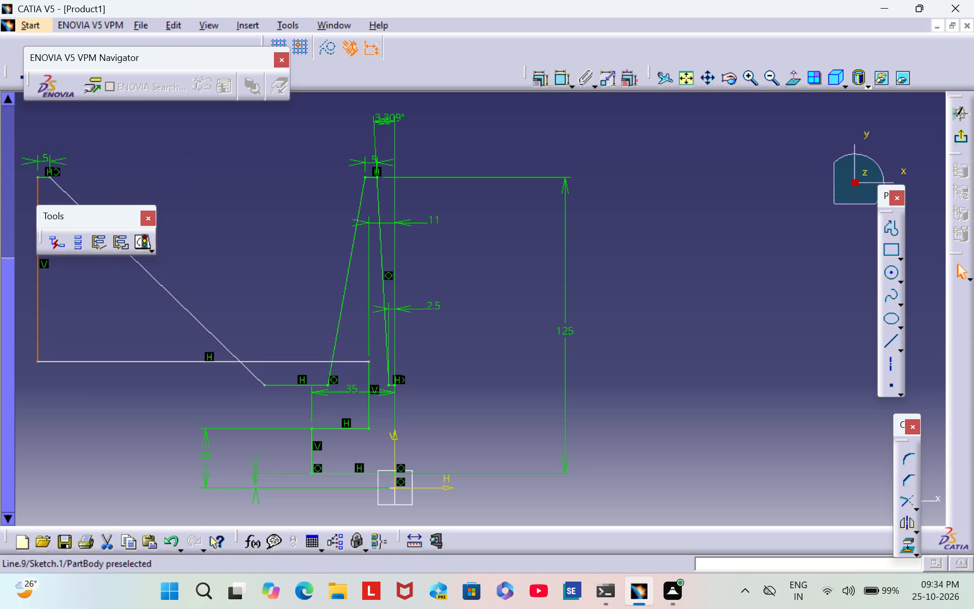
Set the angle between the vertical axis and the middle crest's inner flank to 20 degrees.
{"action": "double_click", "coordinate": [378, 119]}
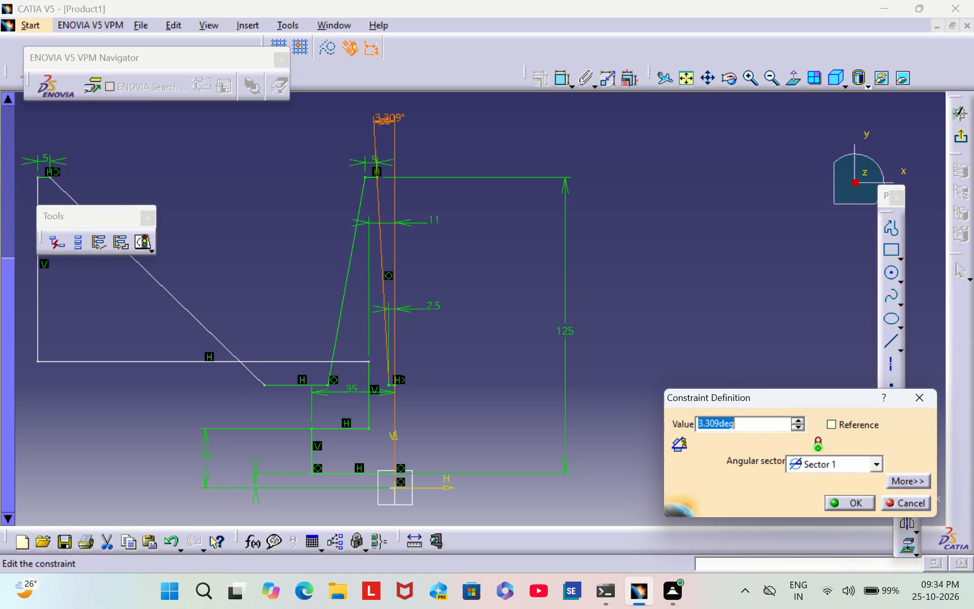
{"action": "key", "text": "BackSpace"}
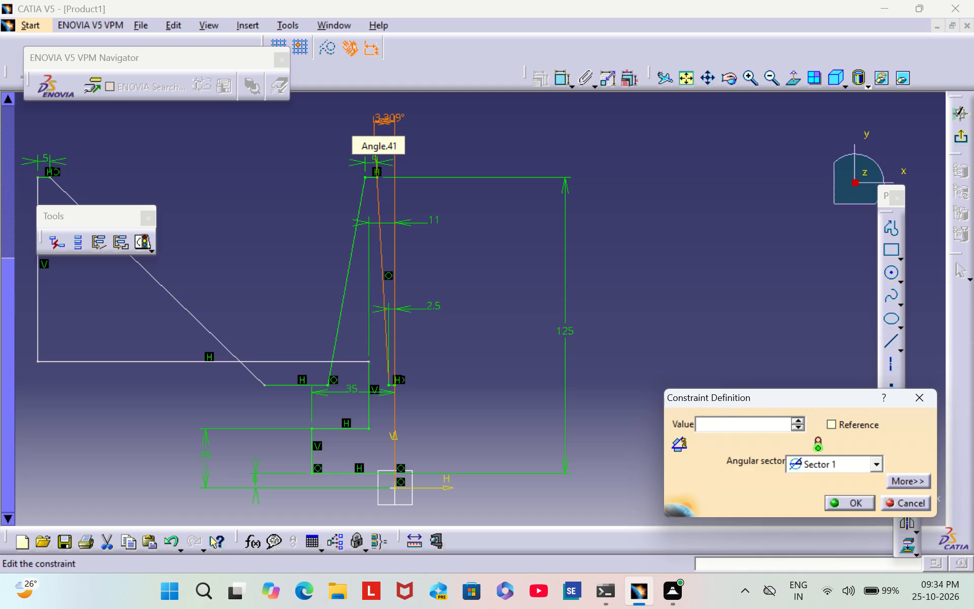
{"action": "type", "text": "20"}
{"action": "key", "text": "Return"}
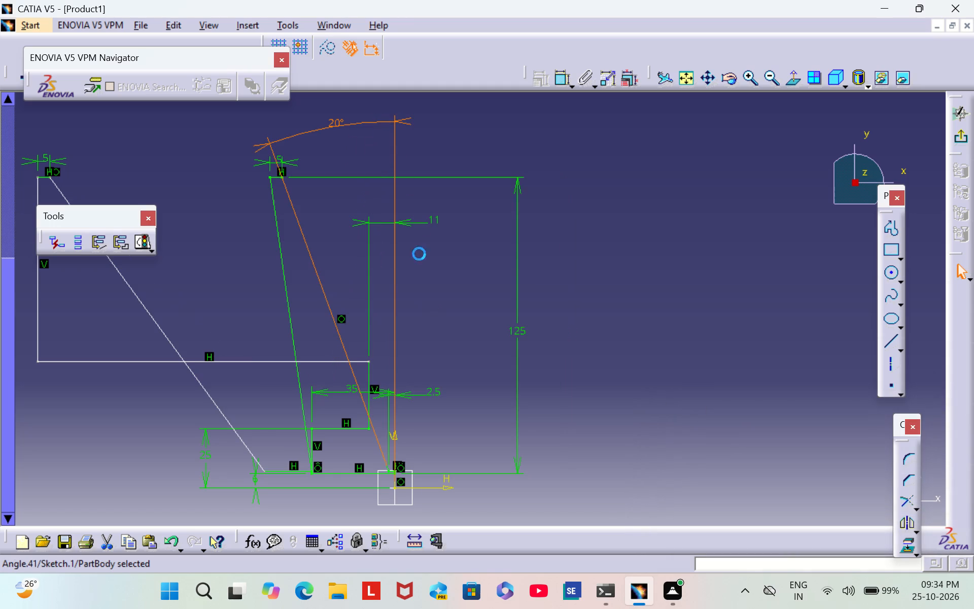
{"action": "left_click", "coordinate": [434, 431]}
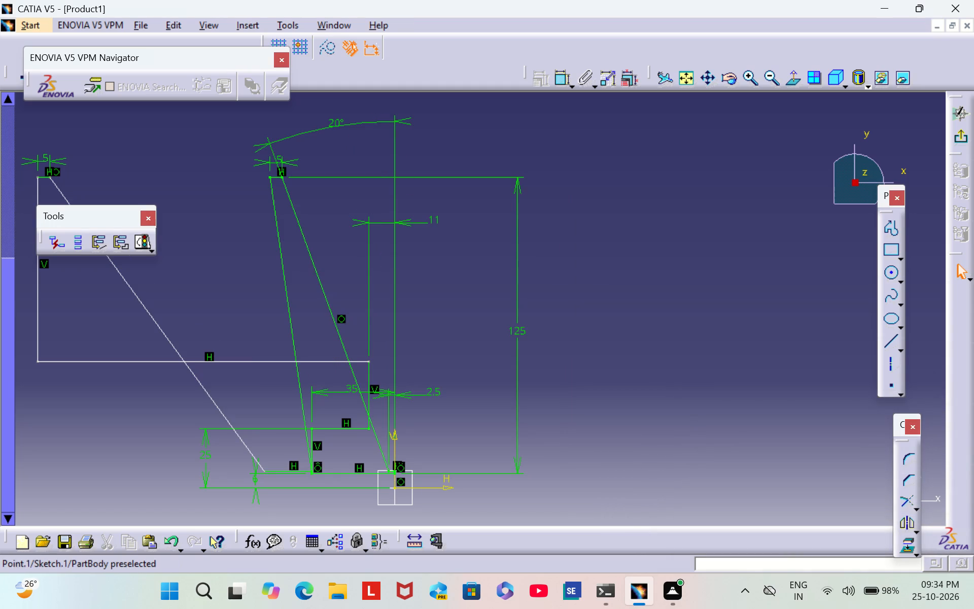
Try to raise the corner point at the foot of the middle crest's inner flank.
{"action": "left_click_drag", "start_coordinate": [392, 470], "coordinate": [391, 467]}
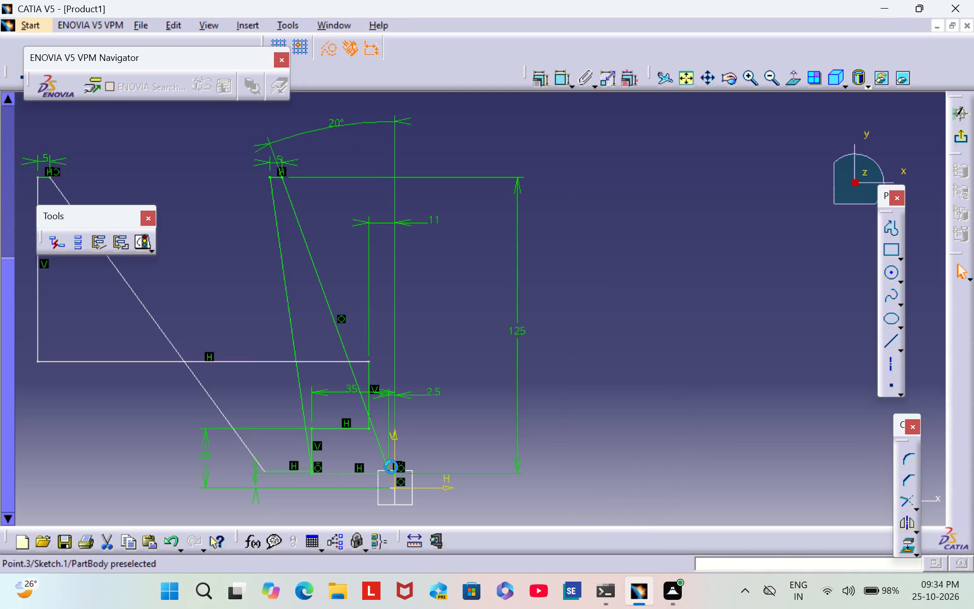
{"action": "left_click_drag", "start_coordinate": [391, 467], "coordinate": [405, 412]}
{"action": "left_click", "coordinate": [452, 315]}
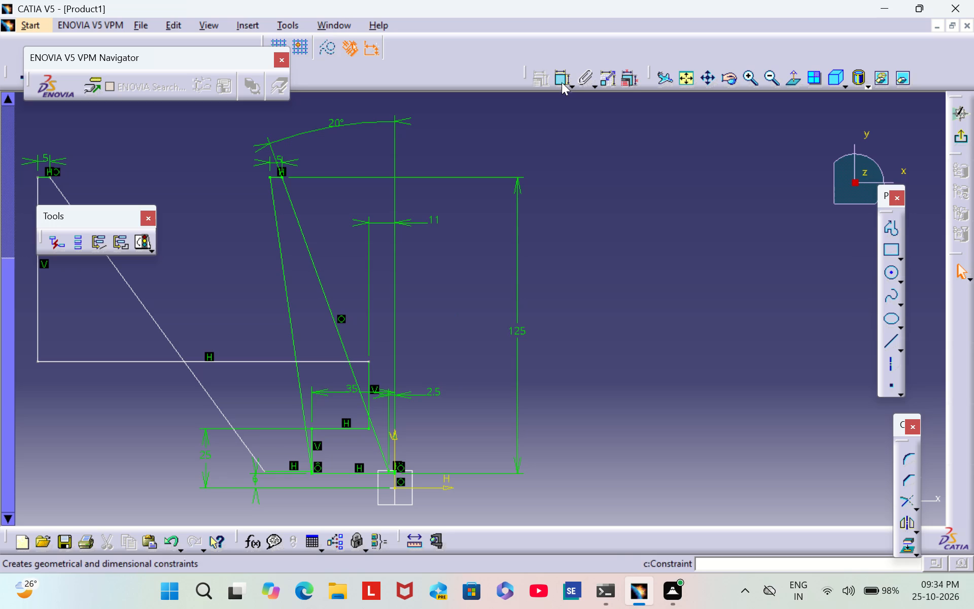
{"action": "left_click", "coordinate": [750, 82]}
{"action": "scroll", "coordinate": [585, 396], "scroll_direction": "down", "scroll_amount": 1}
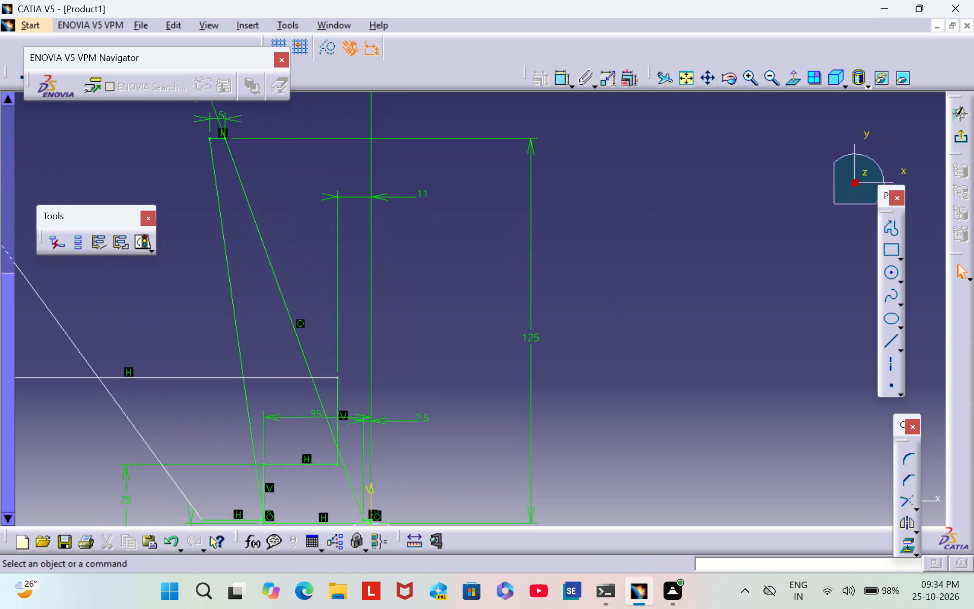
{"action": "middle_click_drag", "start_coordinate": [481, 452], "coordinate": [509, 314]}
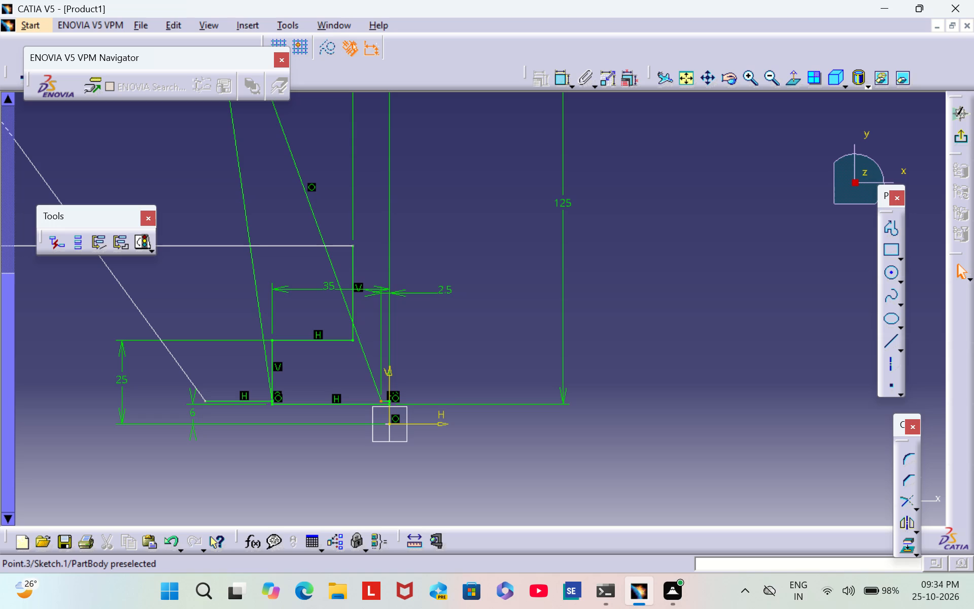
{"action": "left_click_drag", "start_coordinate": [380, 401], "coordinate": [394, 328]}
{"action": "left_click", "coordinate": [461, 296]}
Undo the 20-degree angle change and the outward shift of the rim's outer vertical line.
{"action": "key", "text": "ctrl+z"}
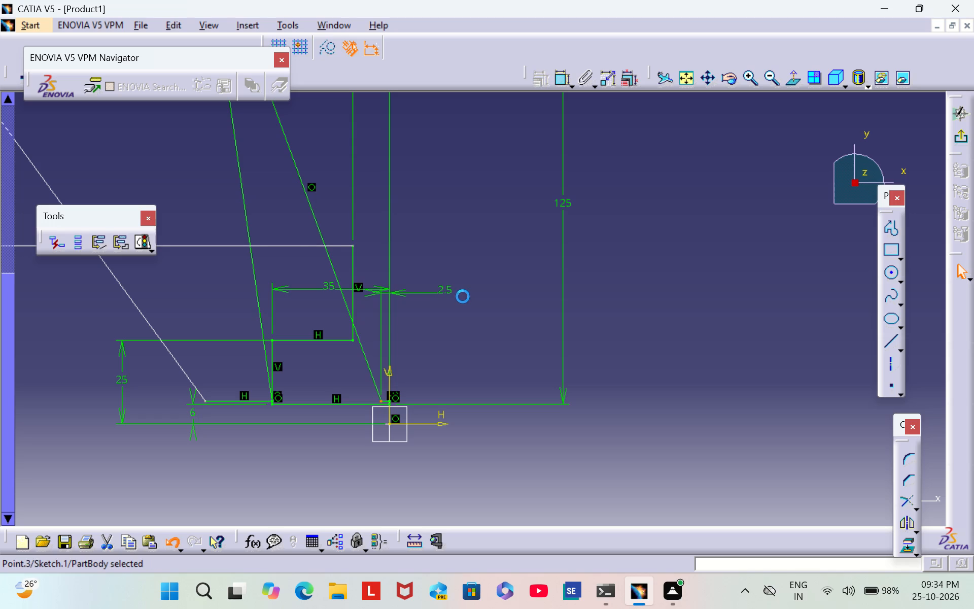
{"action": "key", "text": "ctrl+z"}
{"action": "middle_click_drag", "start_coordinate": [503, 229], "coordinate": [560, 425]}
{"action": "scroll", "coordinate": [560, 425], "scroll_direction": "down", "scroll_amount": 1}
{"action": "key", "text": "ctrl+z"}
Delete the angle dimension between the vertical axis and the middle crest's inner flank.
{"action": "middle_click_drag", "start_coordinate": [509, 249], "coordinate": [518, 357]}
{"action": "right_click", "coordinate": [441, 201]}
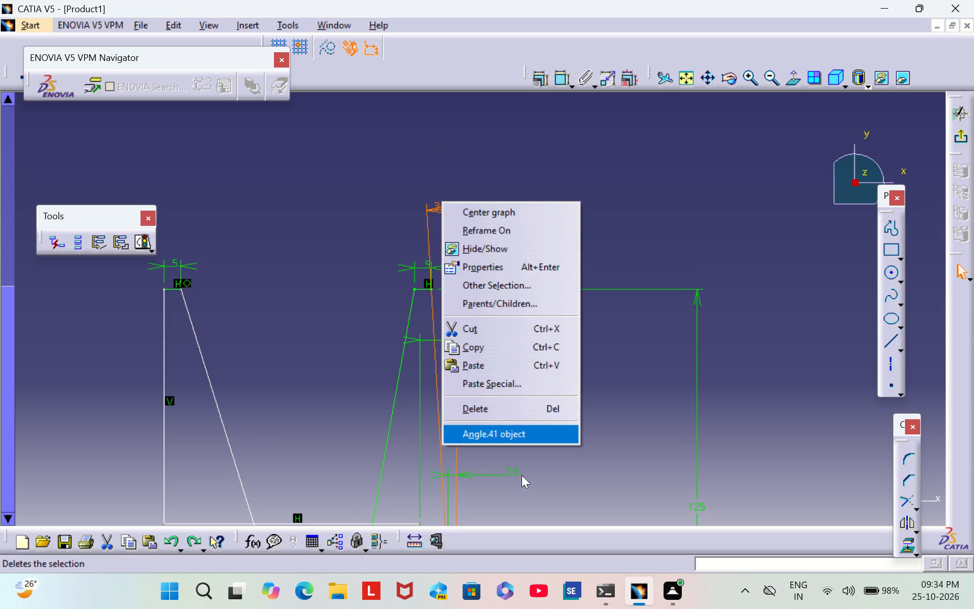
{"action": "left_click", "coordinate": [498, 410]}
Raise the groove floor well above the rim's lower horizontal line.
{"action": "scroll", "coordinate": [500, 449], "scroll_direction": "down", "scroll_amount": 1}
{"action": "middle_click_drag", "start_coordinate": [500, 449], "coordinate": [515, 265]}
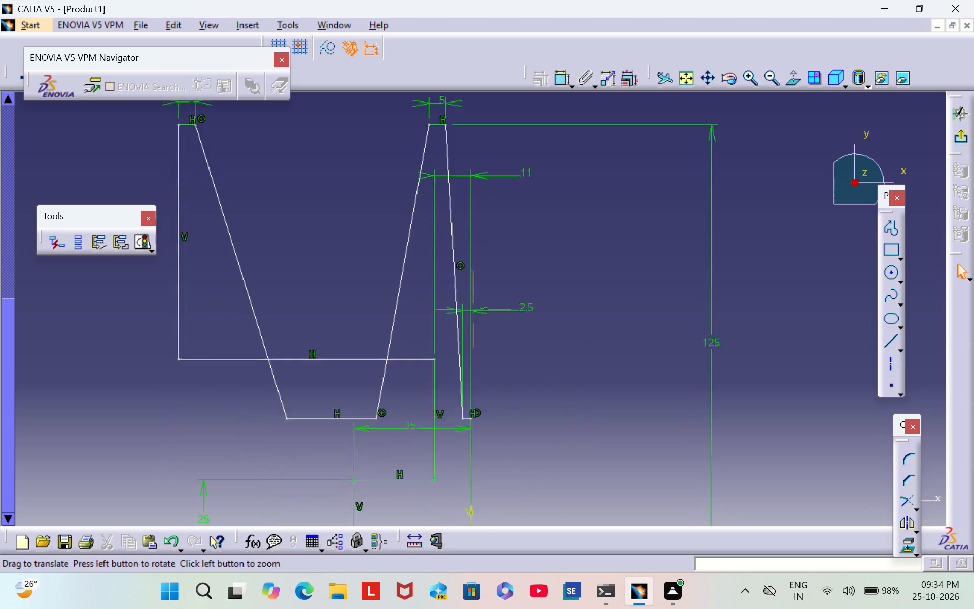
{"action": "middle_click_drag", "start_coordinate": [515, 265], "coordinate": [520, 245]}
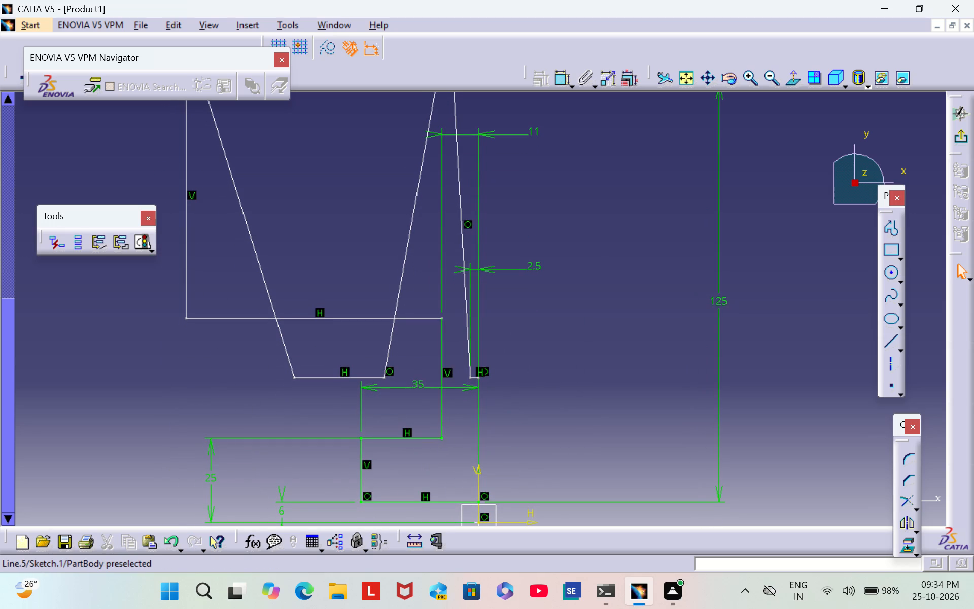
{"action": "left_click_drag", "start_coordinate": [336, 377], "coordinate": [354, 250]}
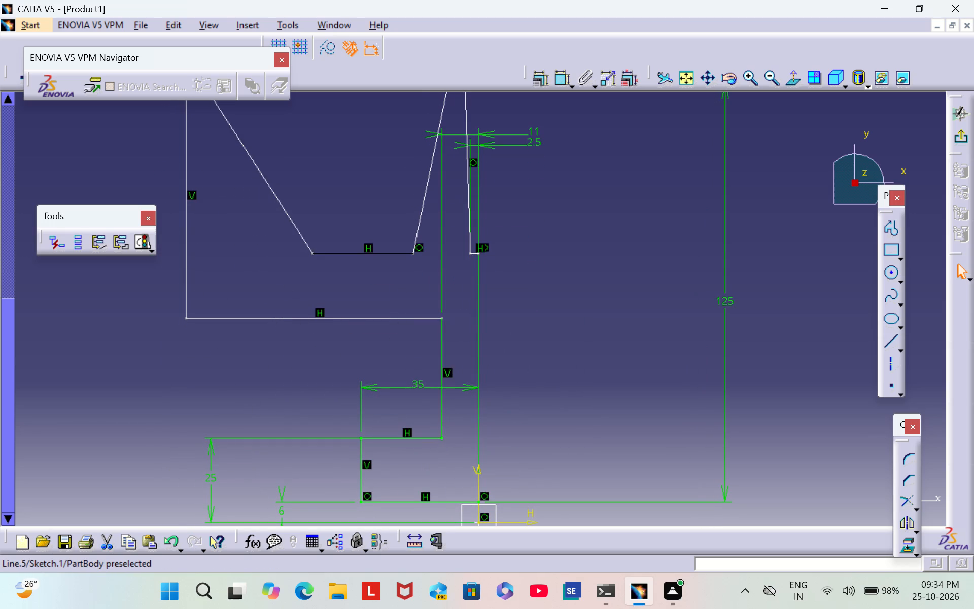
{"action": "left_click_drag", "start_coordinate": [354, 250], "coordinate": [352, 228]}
Undo the groove edits back to before the floor was widened, the middle crest shifted and its flank angle dimensioned.
{"action": "middle_click_drag", "start_coordinate": [545, 274], "coordinate": [523, 253]}
{"action": "scroll", "coordinate": [520, 262], "scroll_direction": "down", "scroll_amount": 1}
{"action": "left_click", "coordinate": [767, 74]}
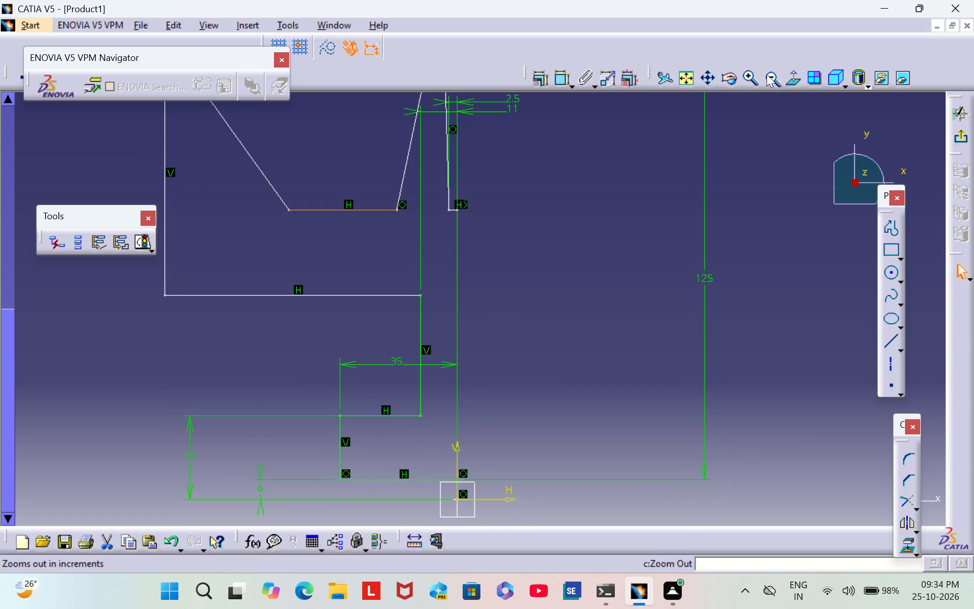
{"action": "key", "text": "ctrl+z"}
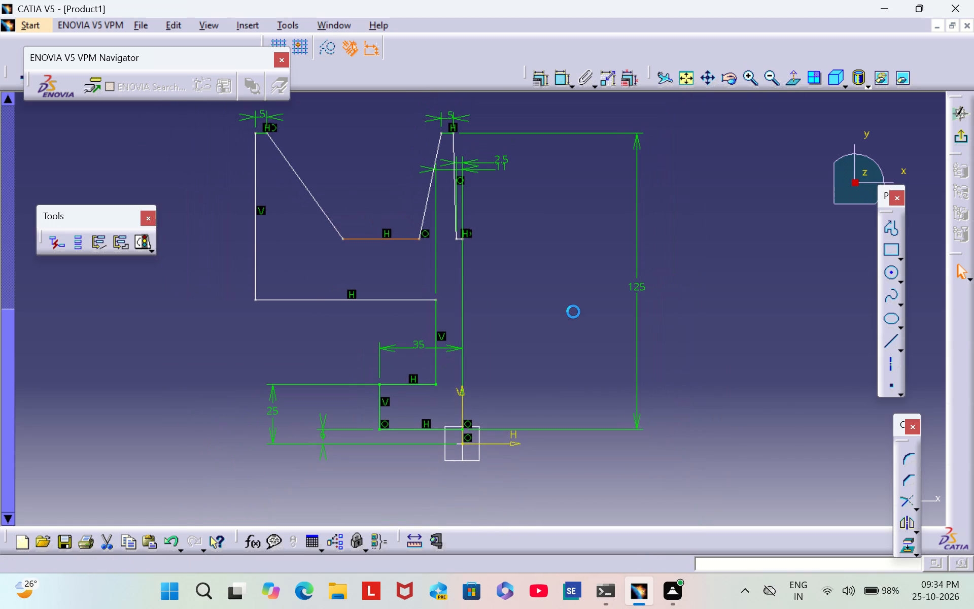
{"action": "key", "text": "ctrl+z"}
{"action": "key", "text": "ctrl+z"}
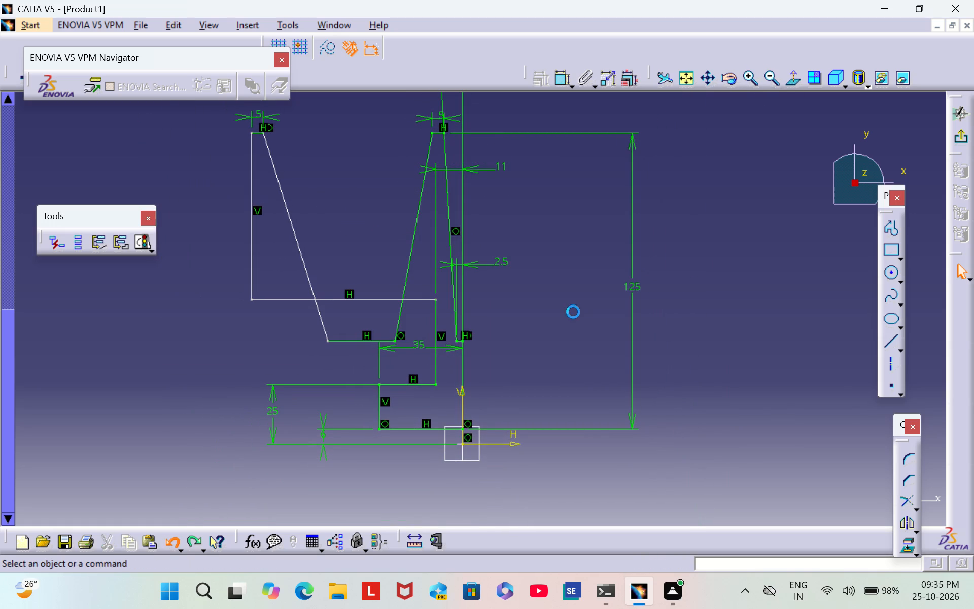
{"action": "key", "text": "ctrl+z"}
{"action": "key", "text": "ctrl+z"}
{"action": "key", "text": "ctrl+z"}
{"action": "key", "text": "ctrl+z"}
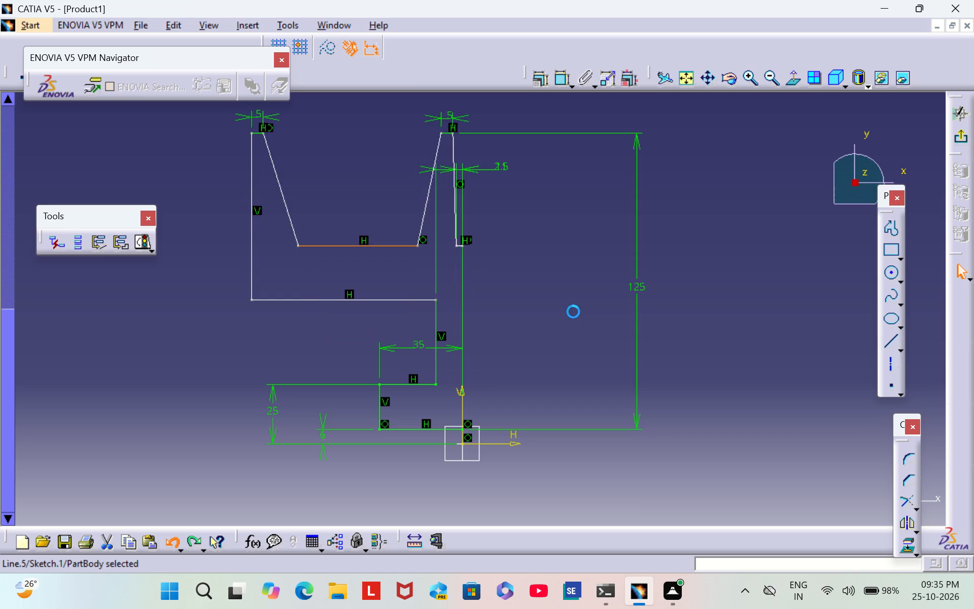
{"action": "key", "text": "ctrl+z"}
{"action": "key", "text": "ctrl+z"}
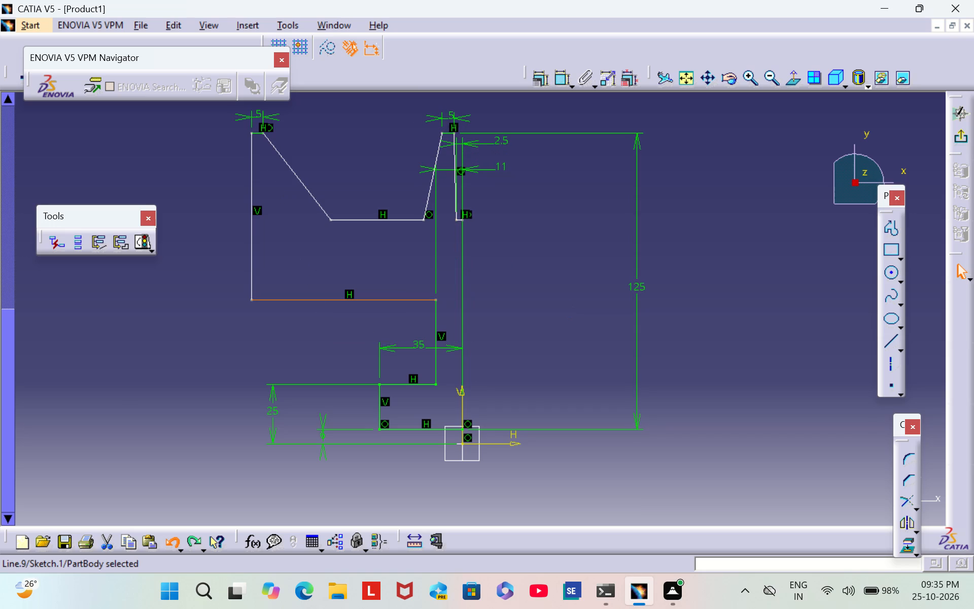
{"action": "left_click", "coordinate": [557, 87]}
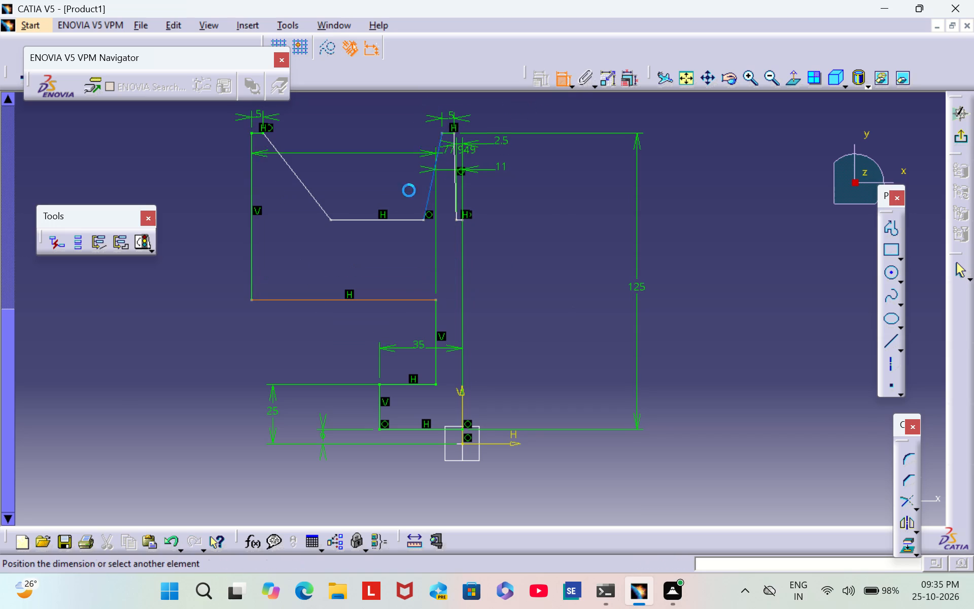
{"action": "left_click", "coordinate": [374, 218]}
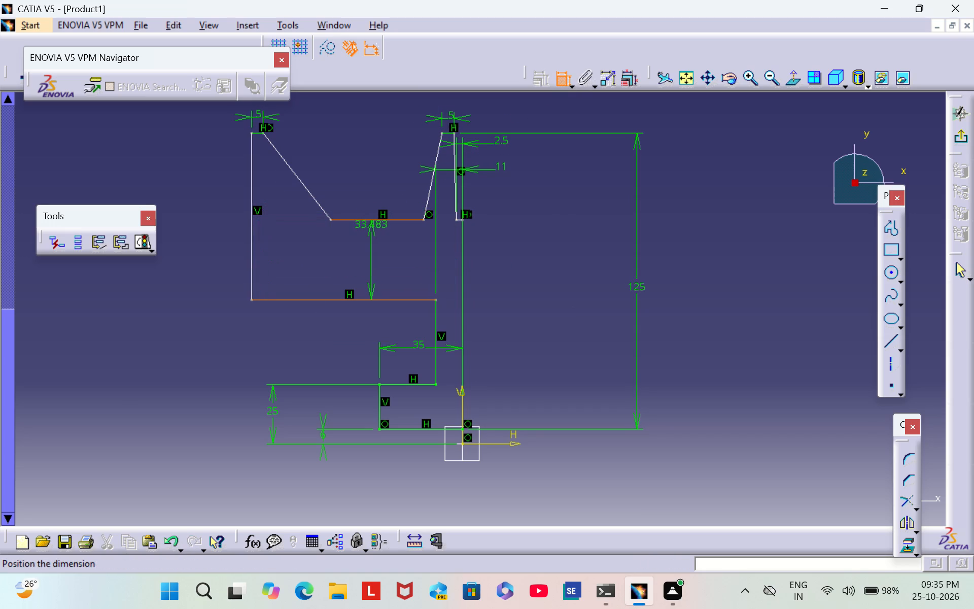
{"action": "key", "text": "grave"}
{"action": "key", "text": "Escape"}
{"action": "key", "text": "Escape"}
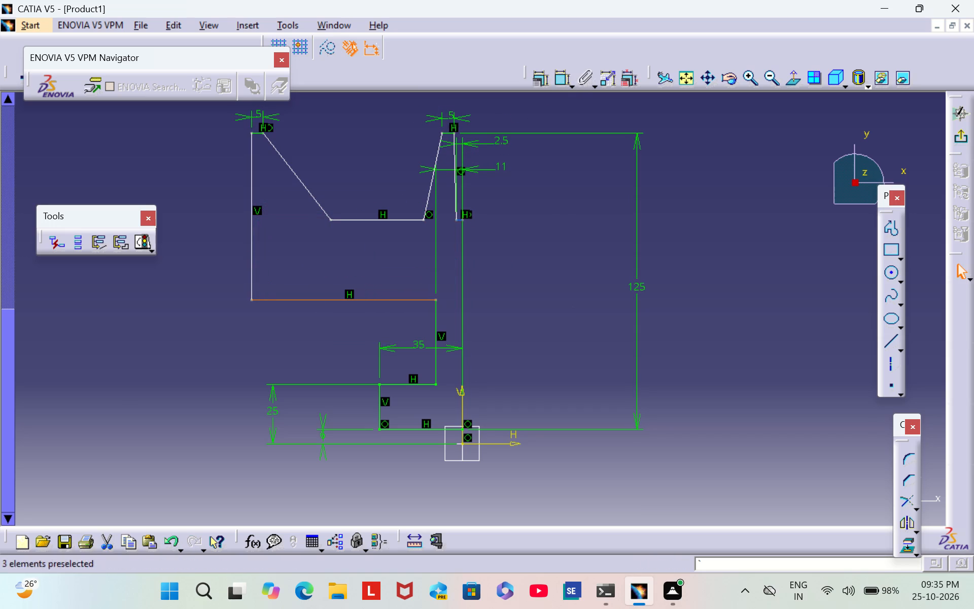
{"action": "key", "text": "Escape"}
Dimension the length of the groove floor and set it to 5 mm.
{"action": "left_click", "coordinate": [559, 85]}
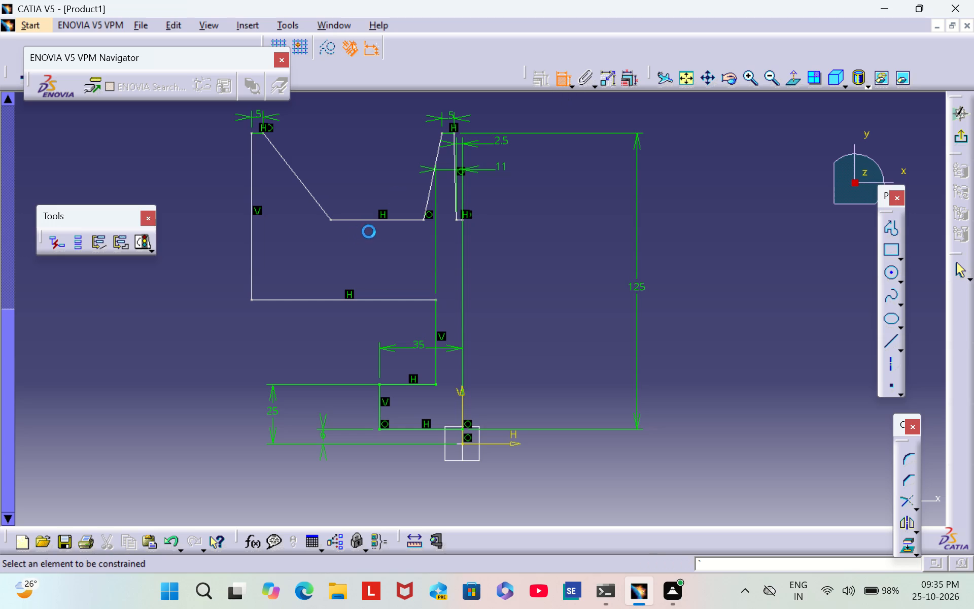
{"action": "left_click", "coordinate": [373, 220]}
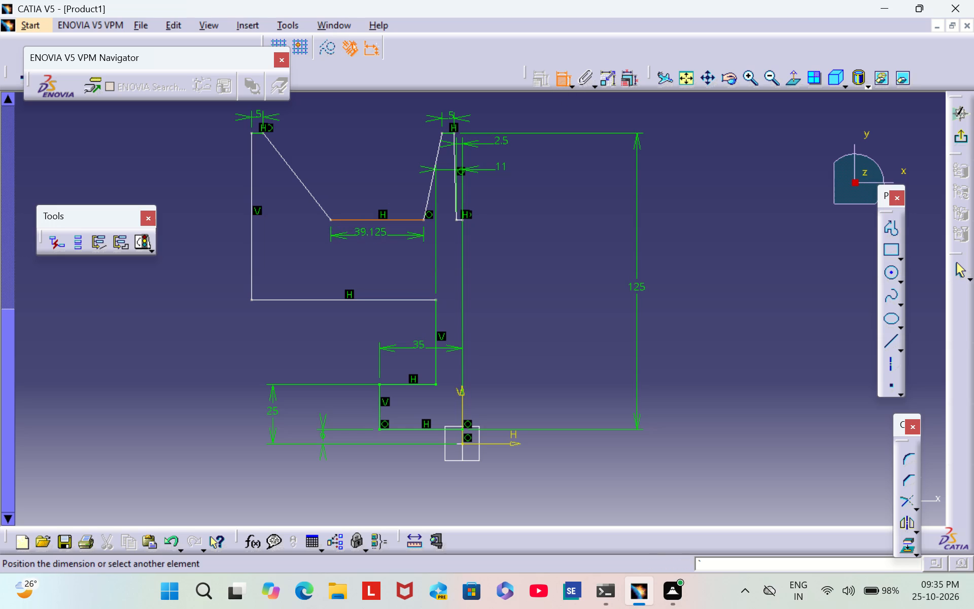
{"action": "left_click", "coordinate": [371, 236]}
{"action": "double_click", "coordinate": [375, 235]}
{"action": "key", "text": "BackSpace"}
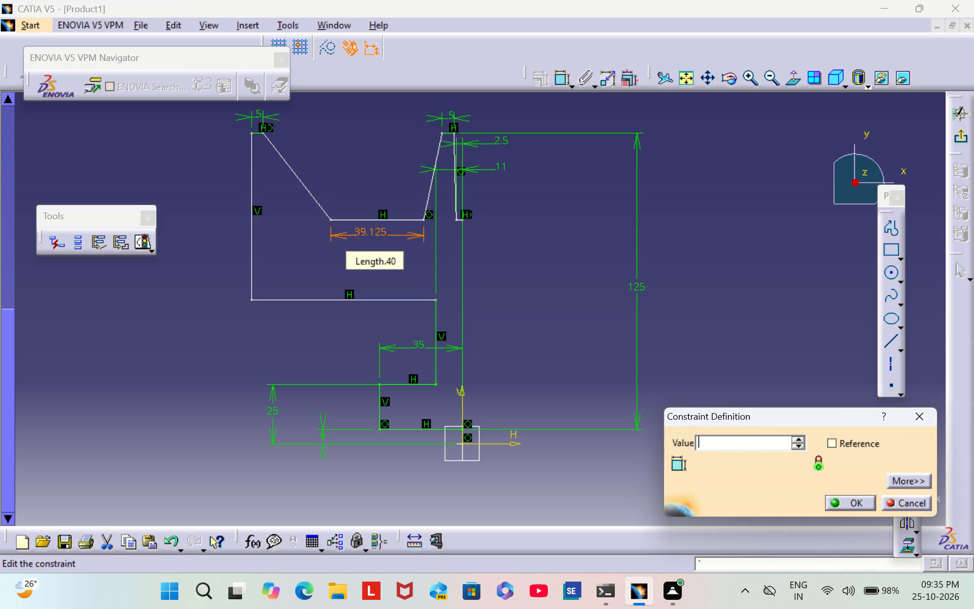
{"action": "key", "text": "5"}
{"action": "key", "text": "Return"}
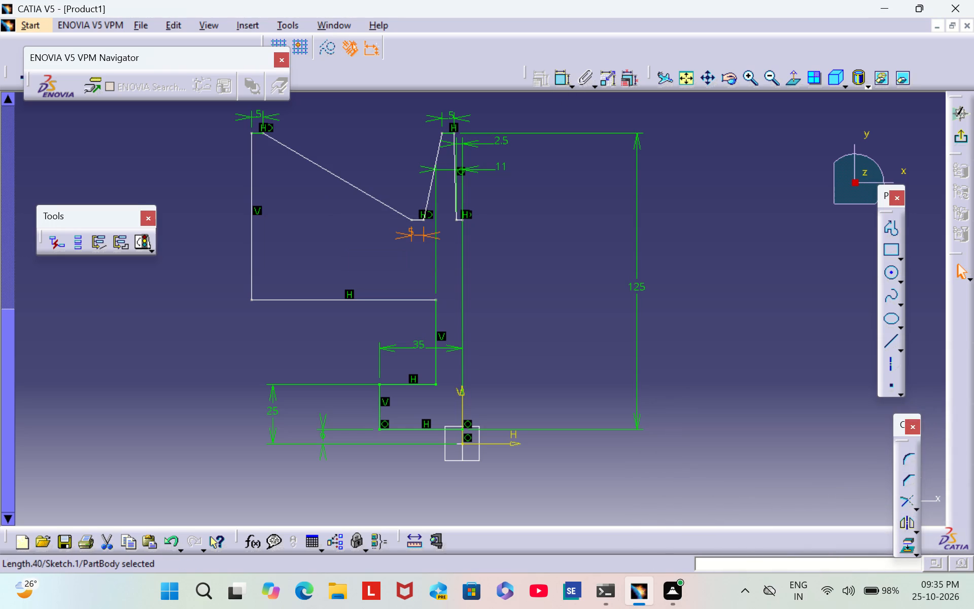
{"action": "left_click", "coordinate": [358, 239]}
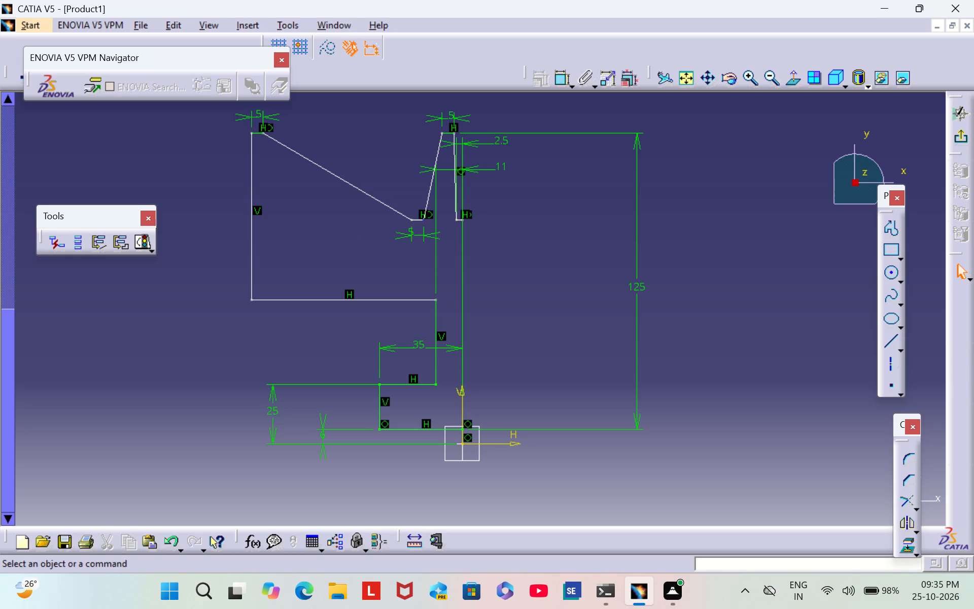
Lower the groove floor and shift the middle crest away from the vertical axis so that the groove deepens.
{"action": "left_click_drag", "start_coordinate": [412, 220], "coordinate": [345, 227]}
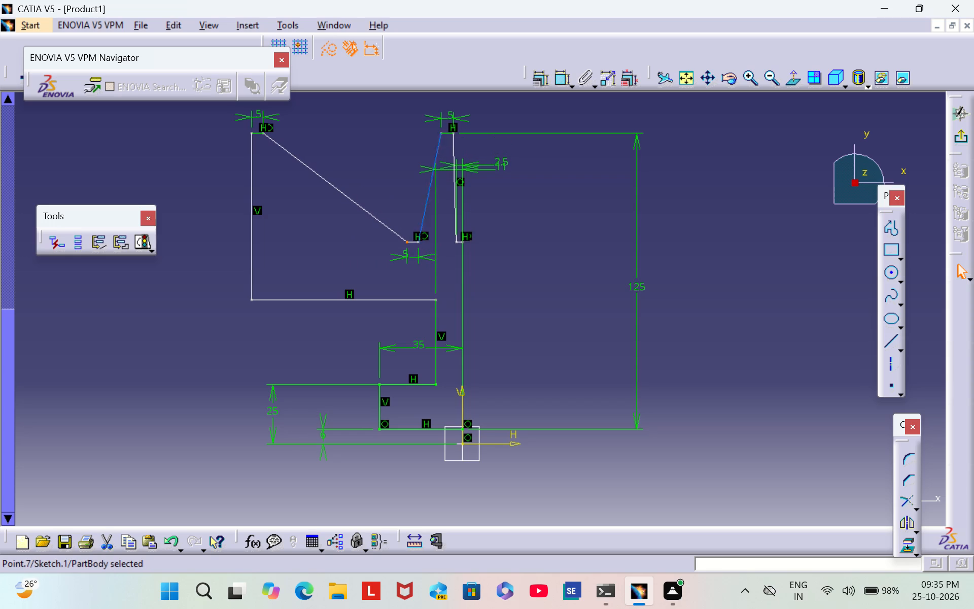
{"action": "left_click_drag", "start_coordinate": [426, 196], "coordinate": [393, 206]}
{"action": "left_click", "coordinate": [454, 194]}
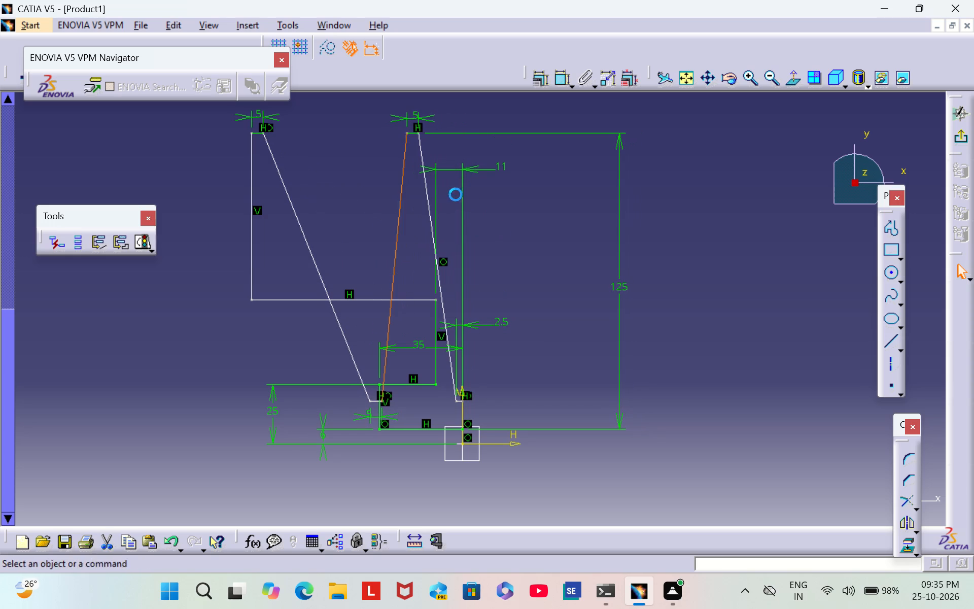
{"action": "key", "text": "Escape"}
{"action": "key", "text": "Escape"}
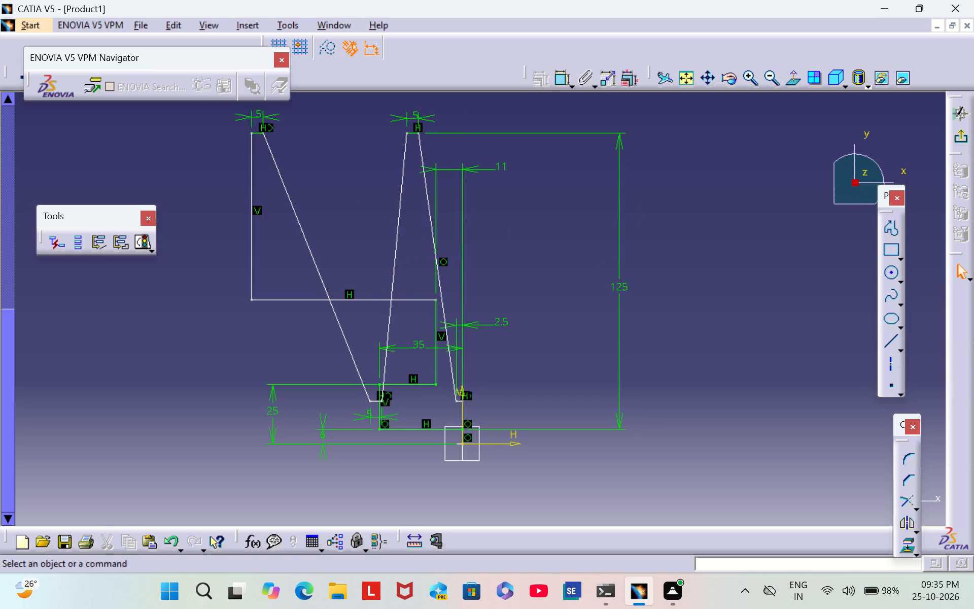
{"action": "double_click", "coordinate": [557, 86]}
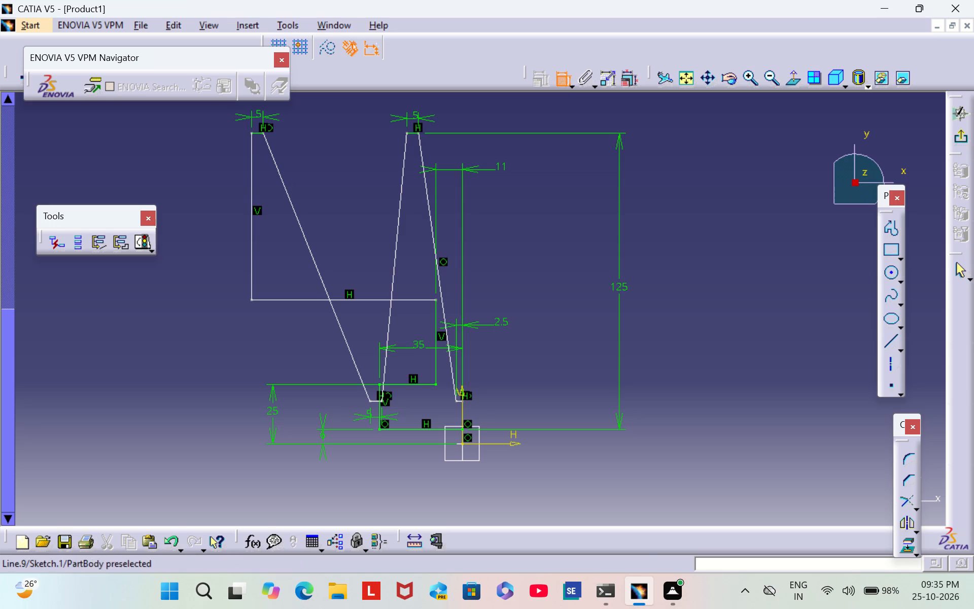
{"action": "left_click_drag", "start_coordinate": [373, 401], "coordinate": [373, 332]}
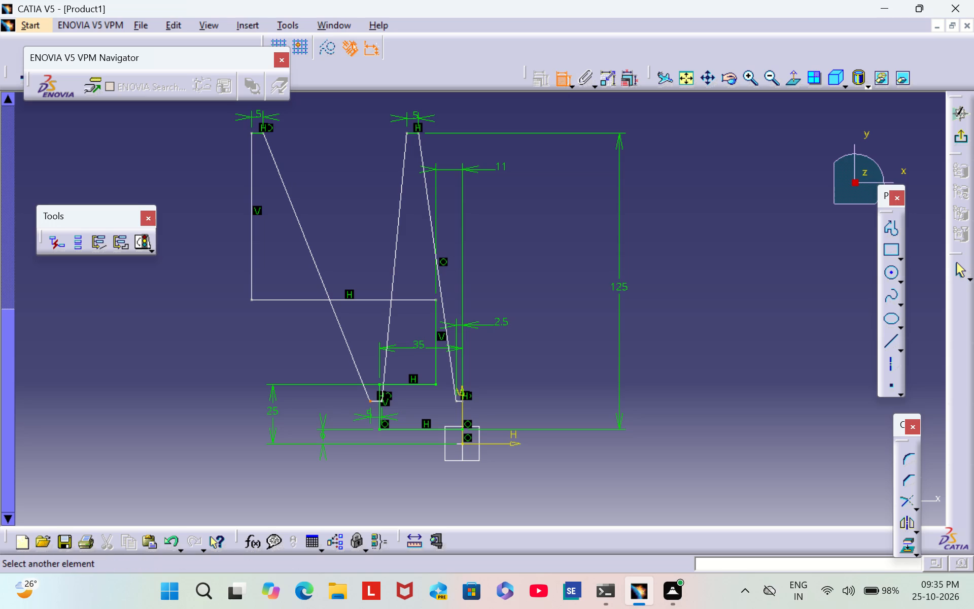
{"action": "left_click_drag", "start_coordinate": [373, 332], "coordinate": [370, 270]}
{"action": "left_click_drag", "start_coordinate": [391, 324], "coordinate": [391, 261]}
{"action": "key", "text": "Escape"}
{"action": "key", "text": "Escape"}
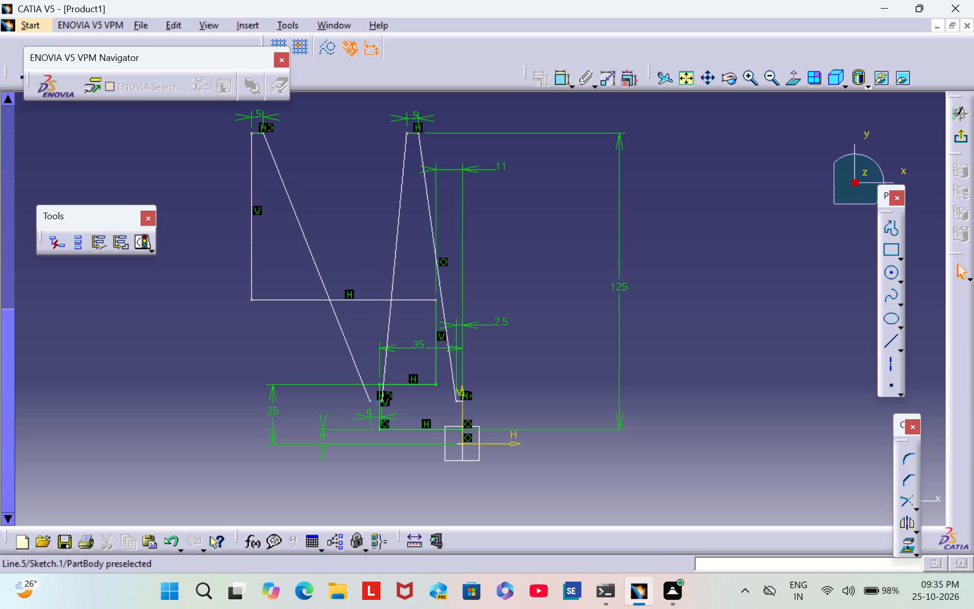
Raise the groove floor so it sits above the rim's lower horizontal line.
{"action": "left_click_drag", "start_coordinate": [375, 399], "coordinate": [367, 252]}
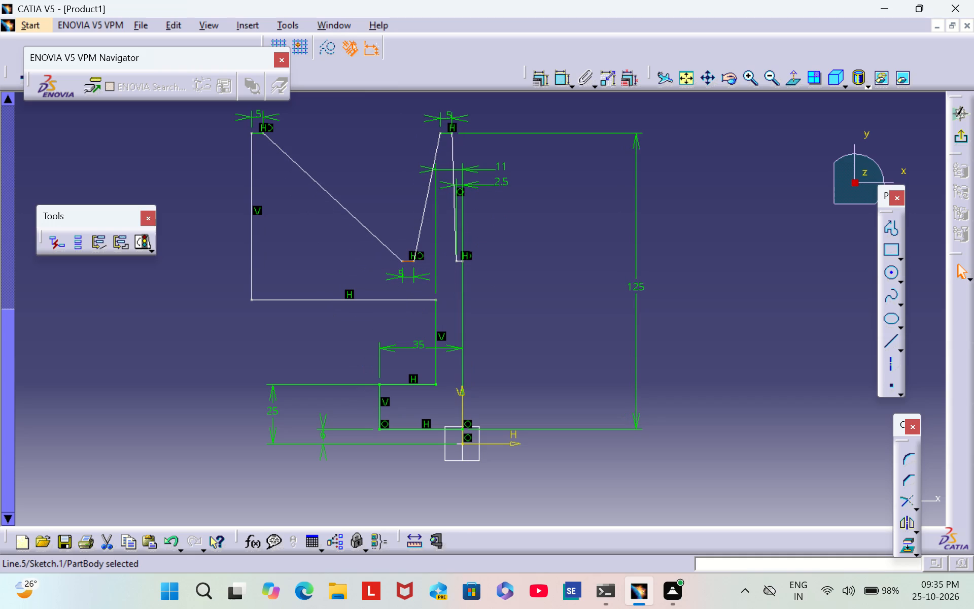
{"action": "key", "text": "Escape"}
Dimension the angle between the two flanks of the full groove and set it to 40°.
{"action": "left_click", "coordinate": [561, 83]}
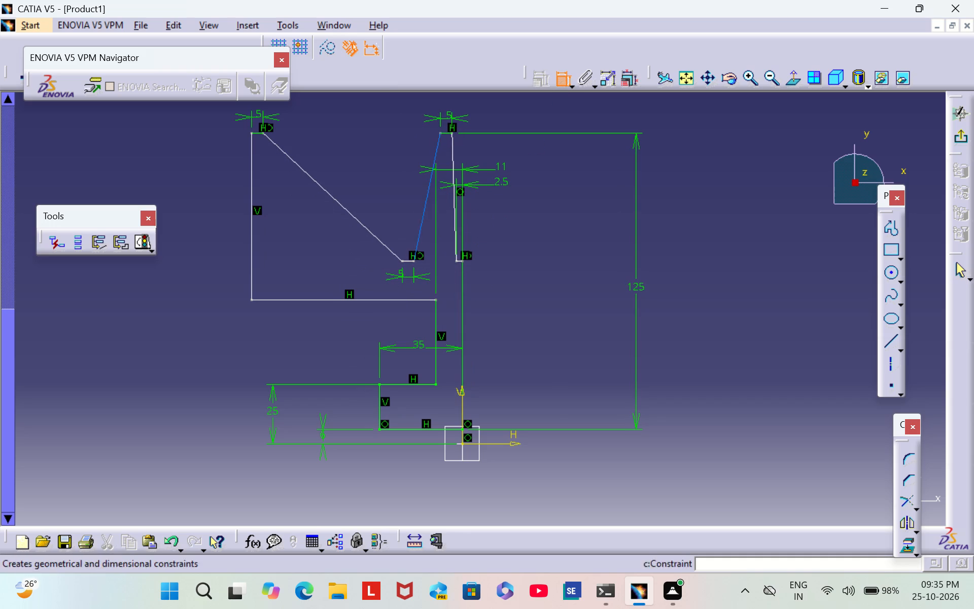
{"action": "left_click", "coordinate": [425, 192]}
{"action": "left_click", "coordinate": [330, 199]}
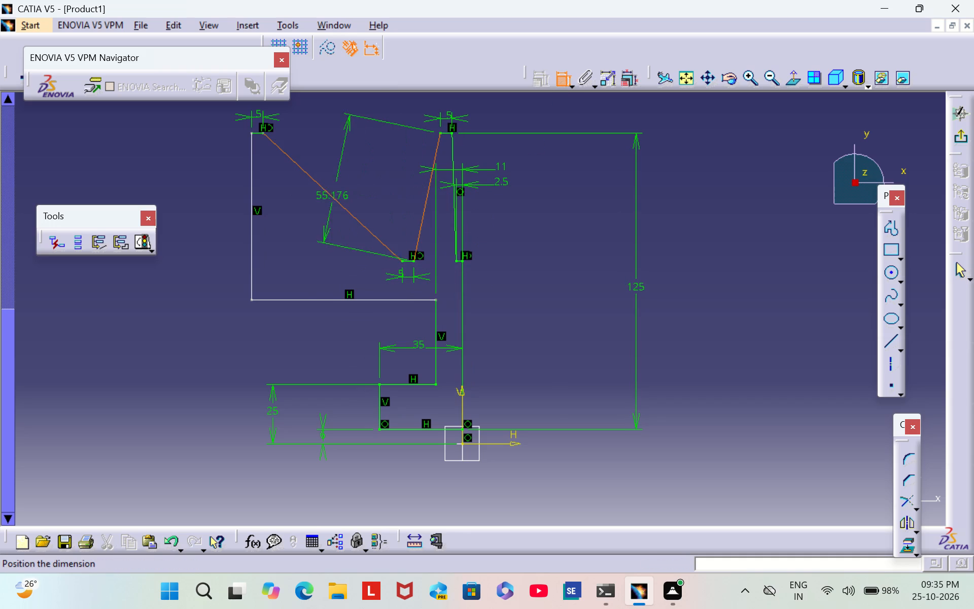
{"action": "left_click", "coordinate": [375, 166]}
{"action": "double_click", "coordinate": [379, 158]}
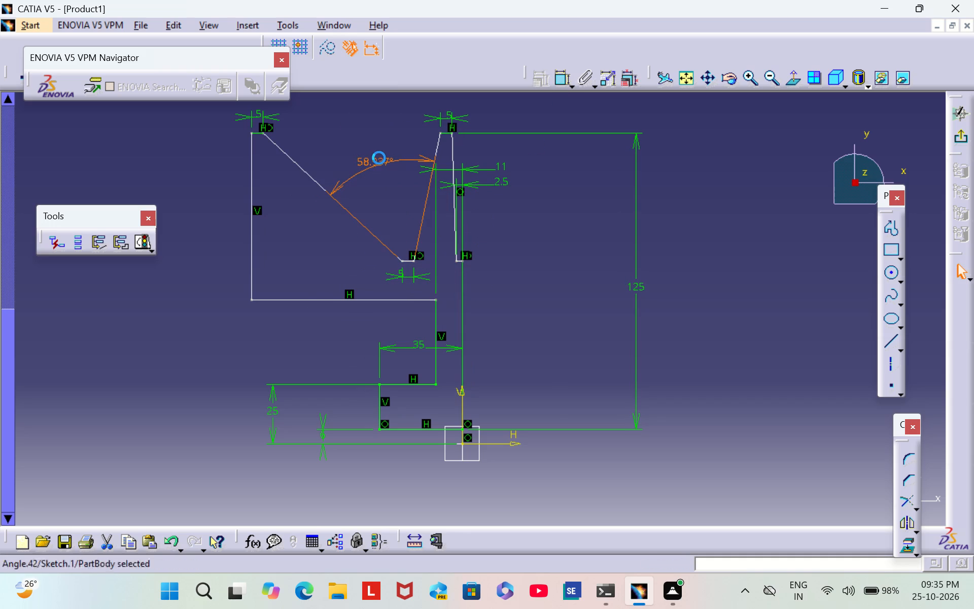
{"action": "key", "text": "BackSpace"}
{"action": "key", "text": "4"}
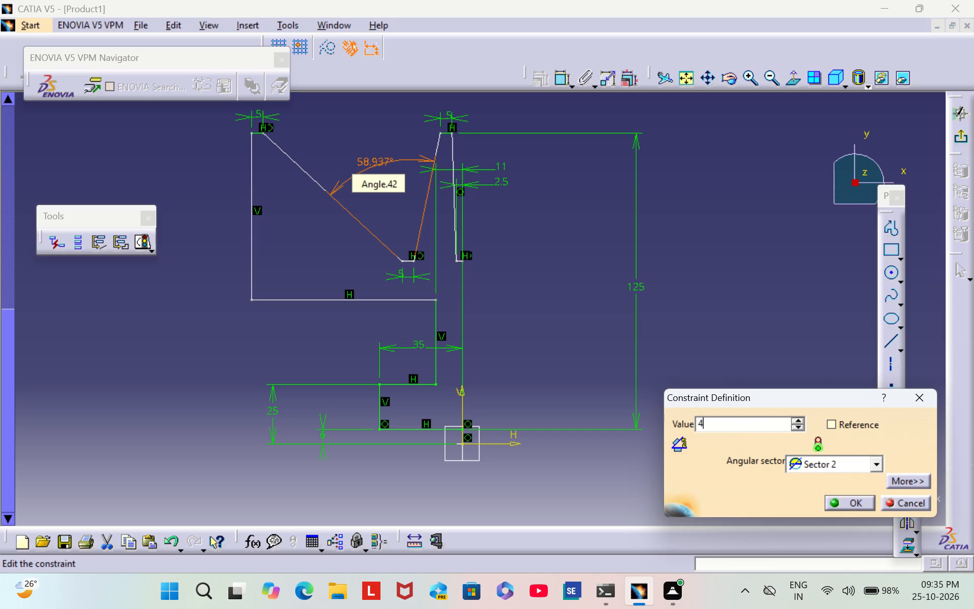
{"action": "key", "text": "0"}
{"action": "key", "text": "Return"}
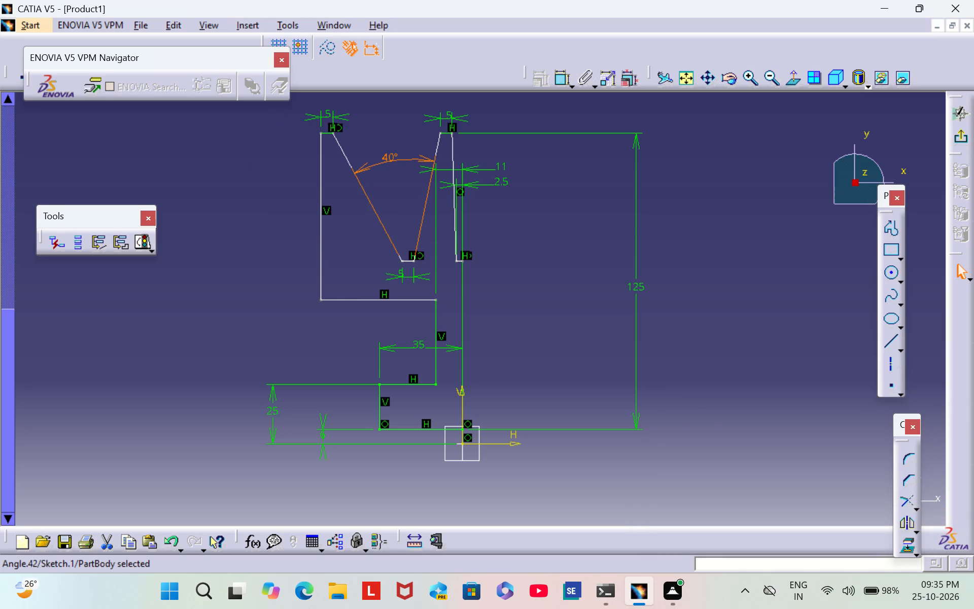
{"action": "left_click", "coordinate": [551, 210]}
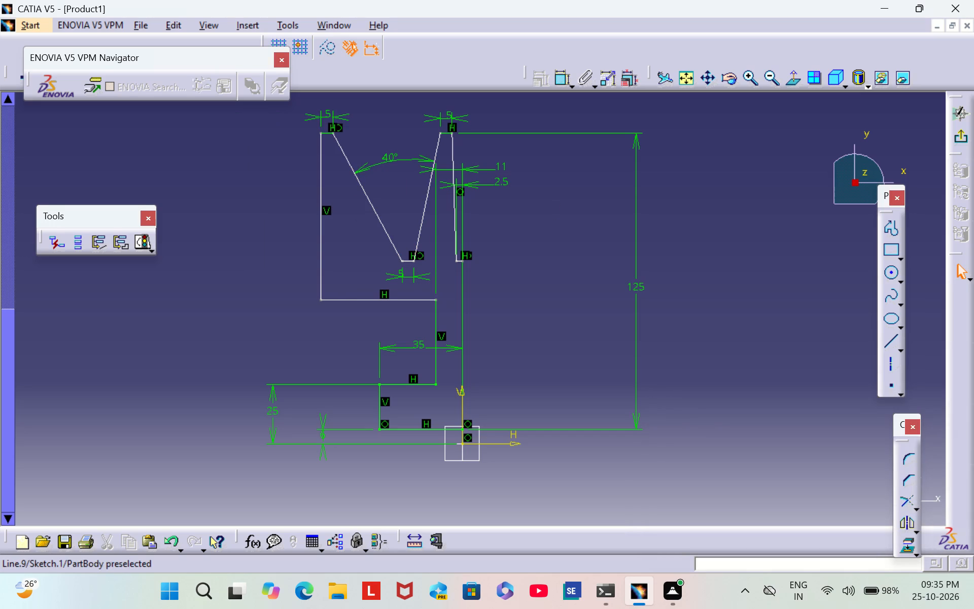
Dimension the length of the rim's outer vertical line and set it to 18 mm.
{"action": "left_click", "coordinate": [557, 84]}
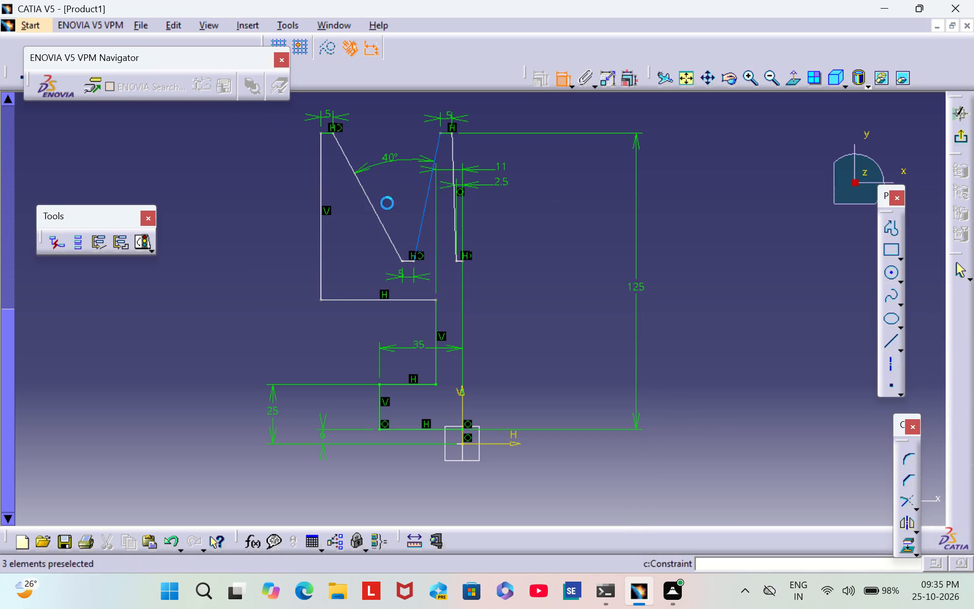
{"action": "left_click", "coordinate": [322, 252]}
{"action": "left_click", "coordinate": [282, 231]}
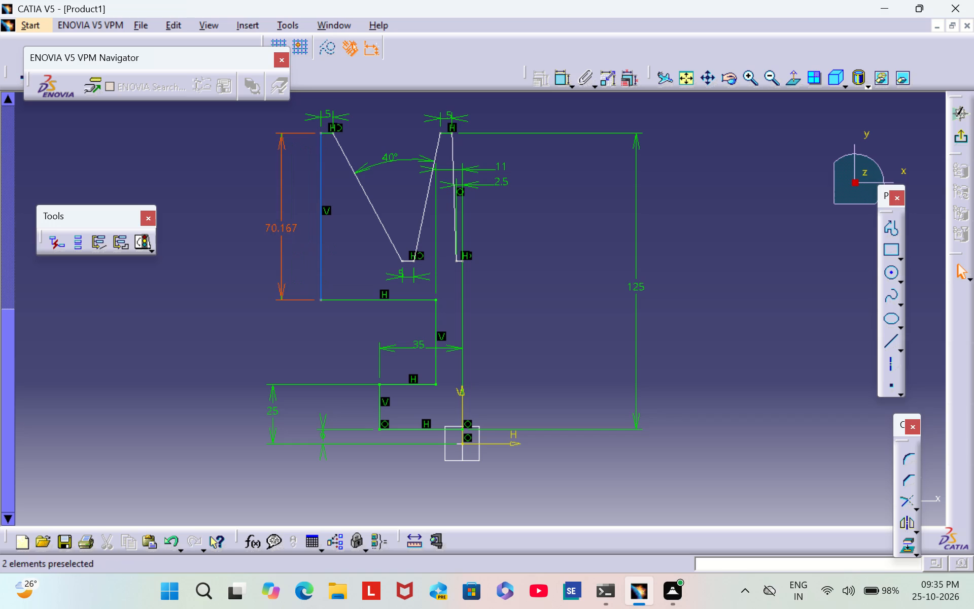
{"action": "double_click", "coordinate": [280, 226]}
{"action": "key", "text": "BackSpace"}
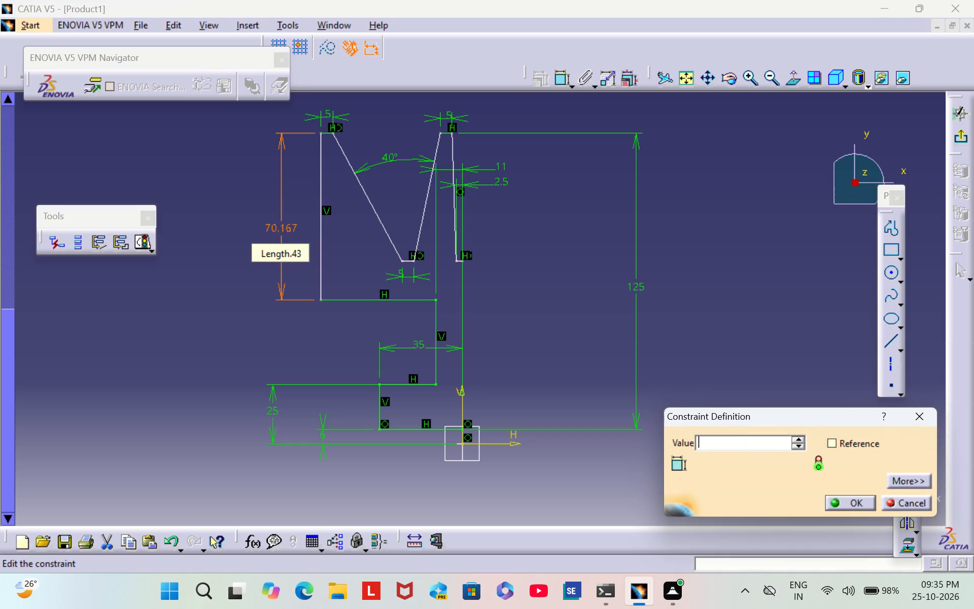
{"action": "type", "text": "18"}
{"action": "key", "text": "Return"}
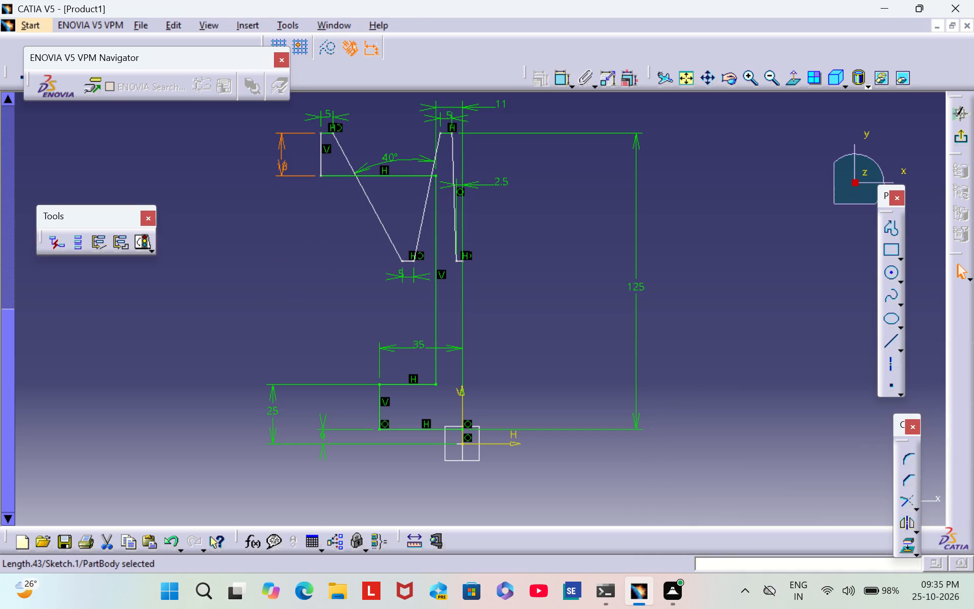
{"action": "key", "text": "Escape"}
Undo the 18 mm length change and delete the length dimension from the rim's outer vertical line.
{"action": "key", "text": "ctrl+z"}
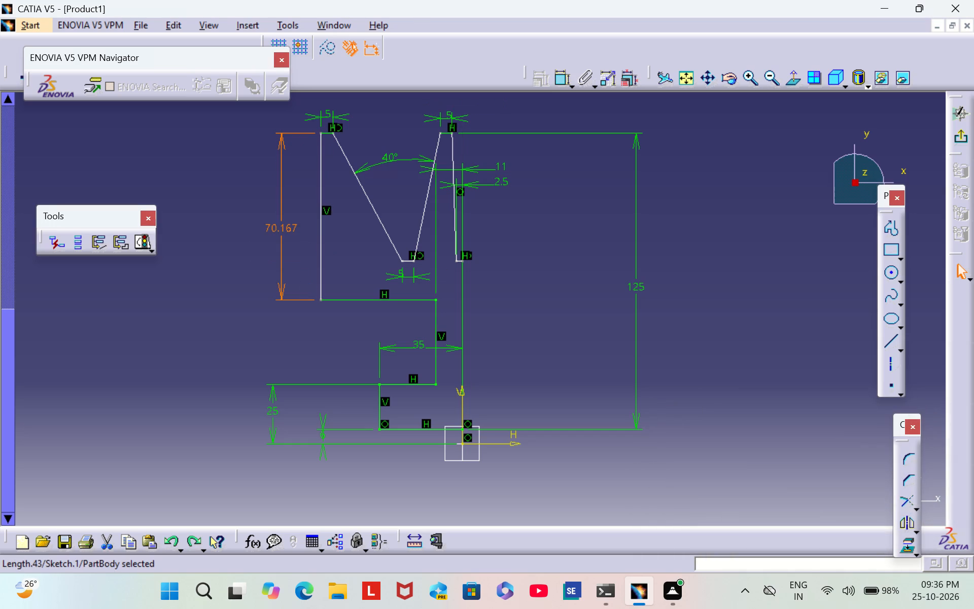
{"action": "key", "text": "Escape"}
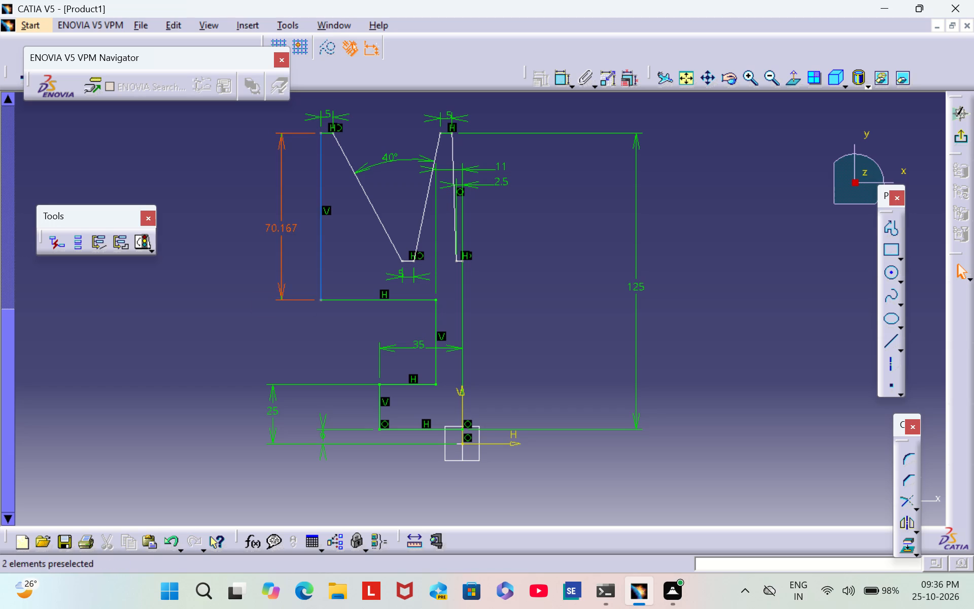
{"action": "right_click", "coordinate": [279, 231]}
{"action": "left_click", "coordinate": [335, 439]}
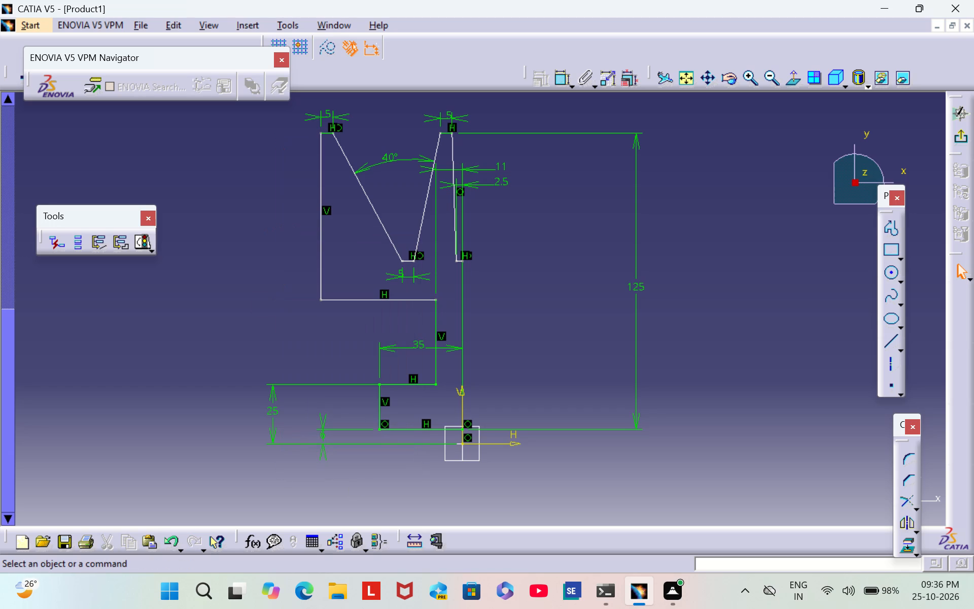
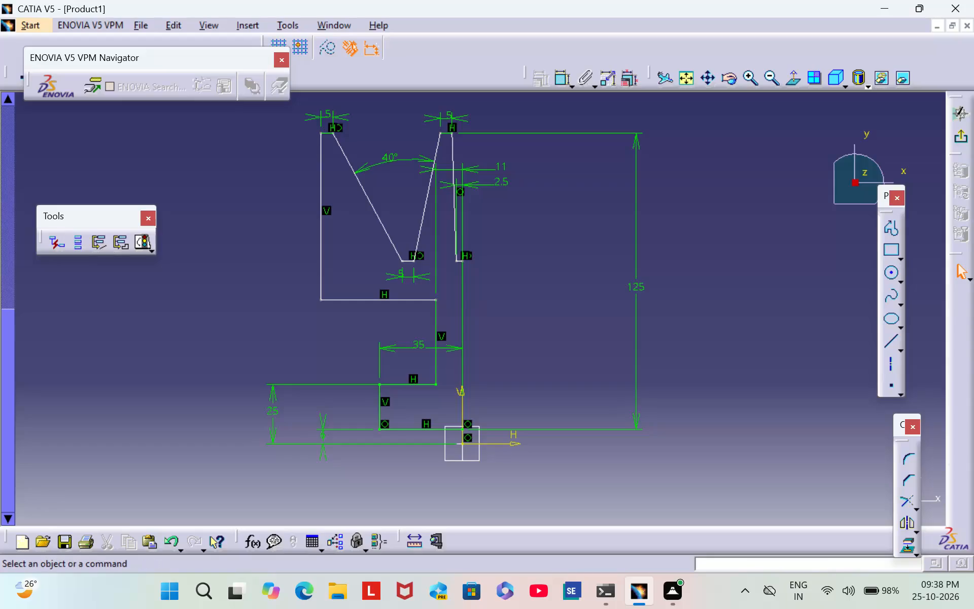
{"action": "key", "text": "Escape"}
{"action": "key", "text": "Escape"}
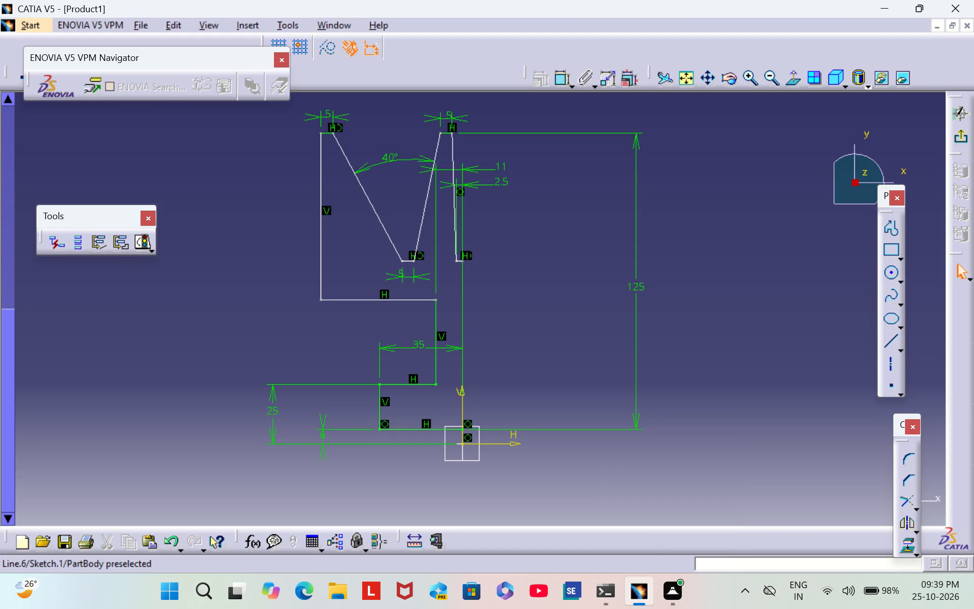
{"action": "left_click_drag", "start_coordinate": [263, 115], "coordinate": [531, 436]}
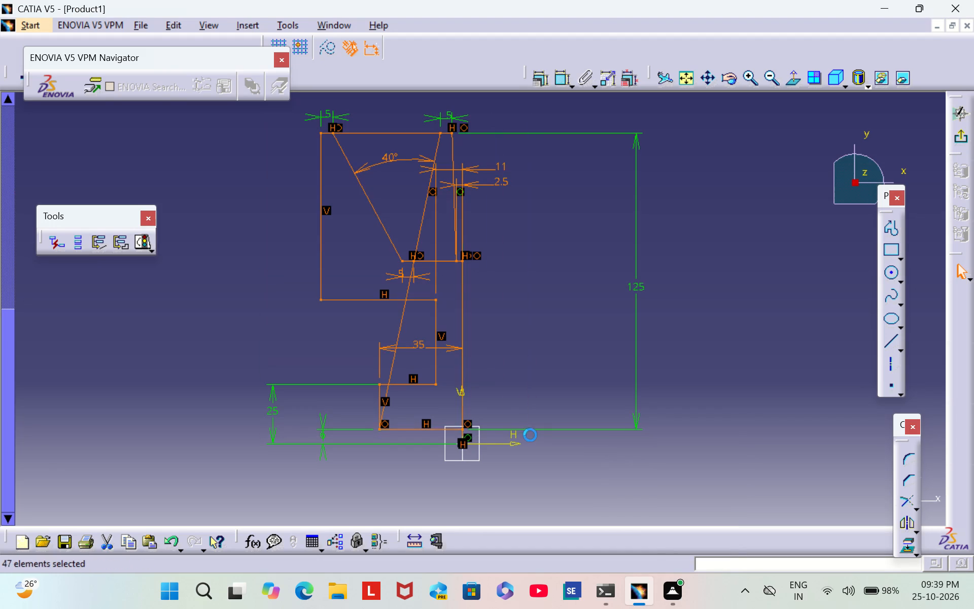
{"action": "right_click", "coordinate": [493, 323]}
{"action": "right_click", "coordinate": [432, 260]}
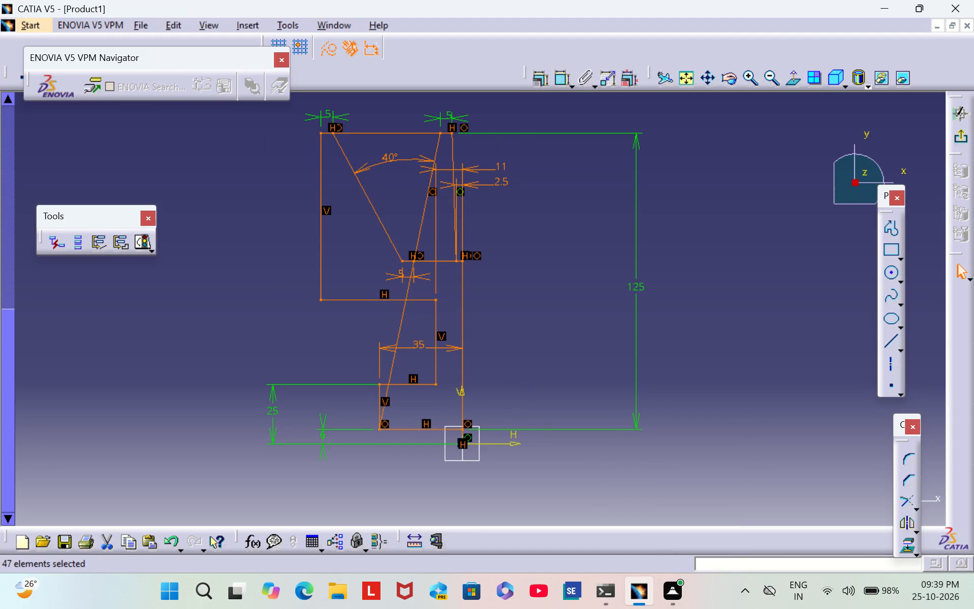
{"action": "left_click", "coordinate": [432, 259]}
Move the floating ENOVIA V5 VPM Navigator off the sketch and dock it above the drawing area.
{"action": "left_click_drag", "start_coordinate": [263, 103], "coordinate": [559, 388]}
{"action": "left_click_drag", "start_coordinate": [426, 345], "coordinate": [402, 242]}
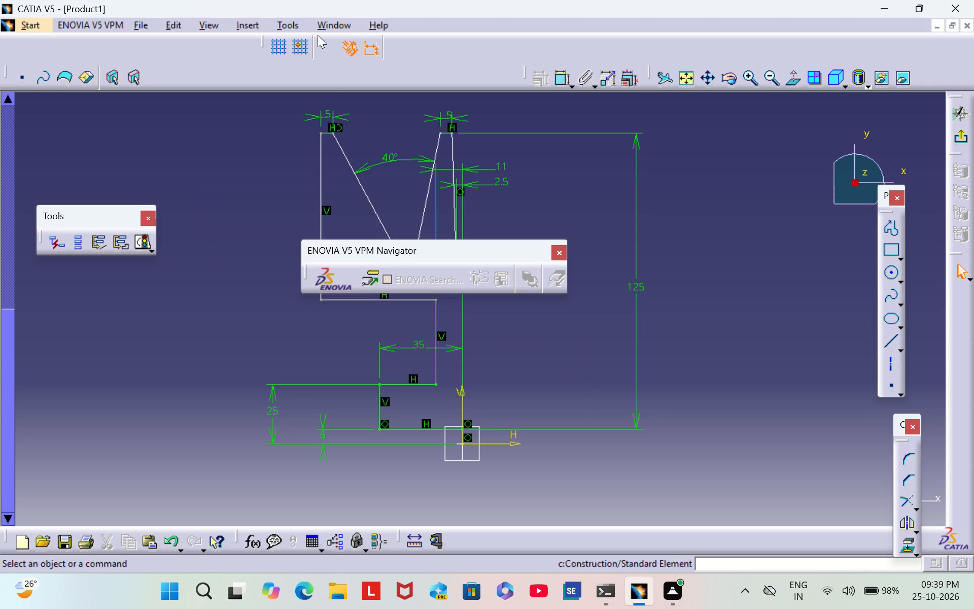
{"action": "left_click", "coordinate": [318, 35]}
{"action": "left_click_drag", "start_coordinate": [385, 252], "coordinate": [484, 71]}
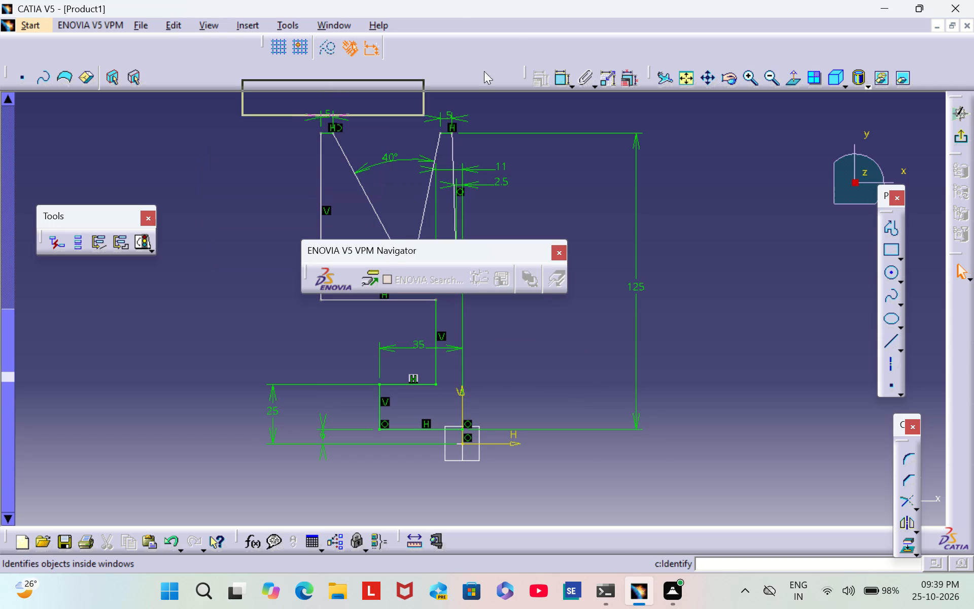
{"action": "left_click_drag", "start_coordinate": [484, 71], "coordinate": [539, 66]}
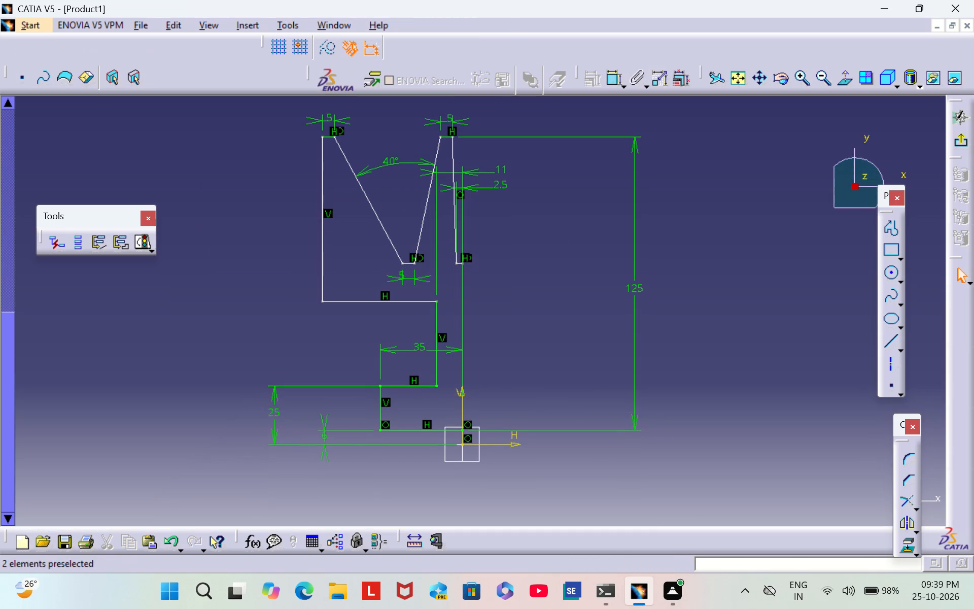
Delete the entire pulley profile together with its dimensions and constraints from the sketch.
{"action": "left_click_drag", "start_coordinate": [282, 126], "coordinate": [522, 464]}
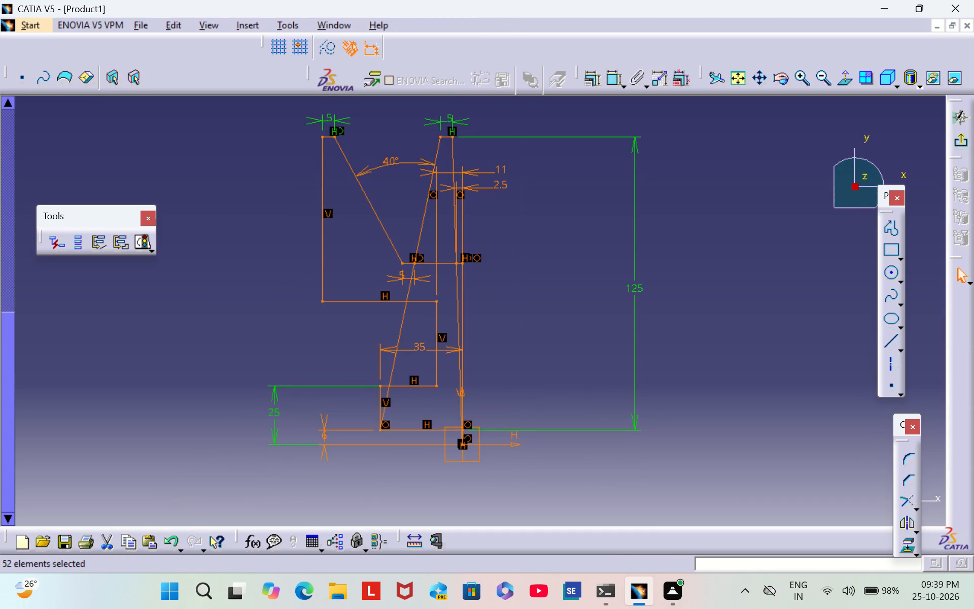
{"action": "key", "text": "Delete"}
{"action": "key", "text": "Delete"}
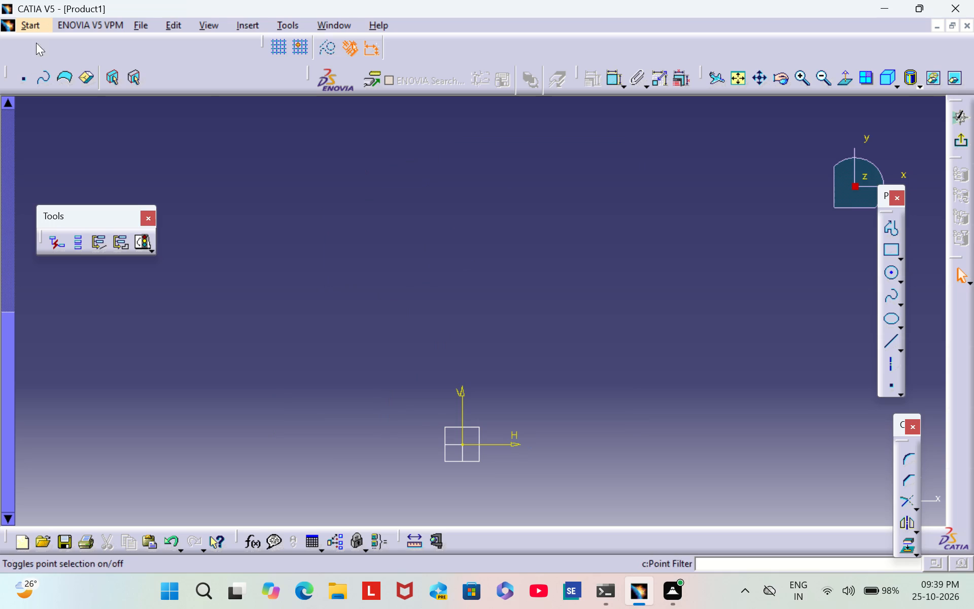
Switch to Part Design and open a new sketch on the yz plane.
{"action": "left_click", "coordinate": [30, 19]}
{"action": "left_click", "coordinate": [62, 64]}
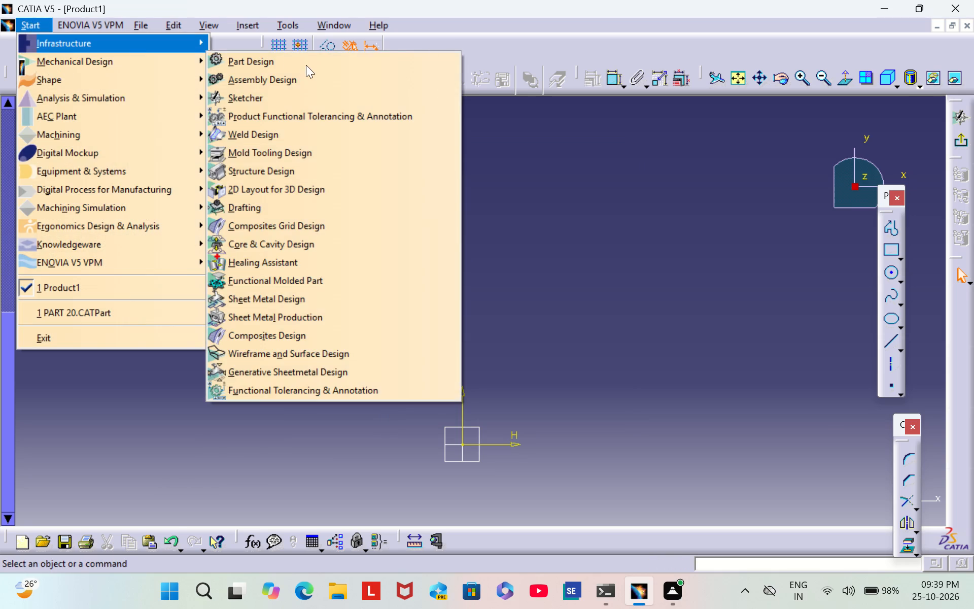
{"action": "left_click", "coordinate": [306, 65]}
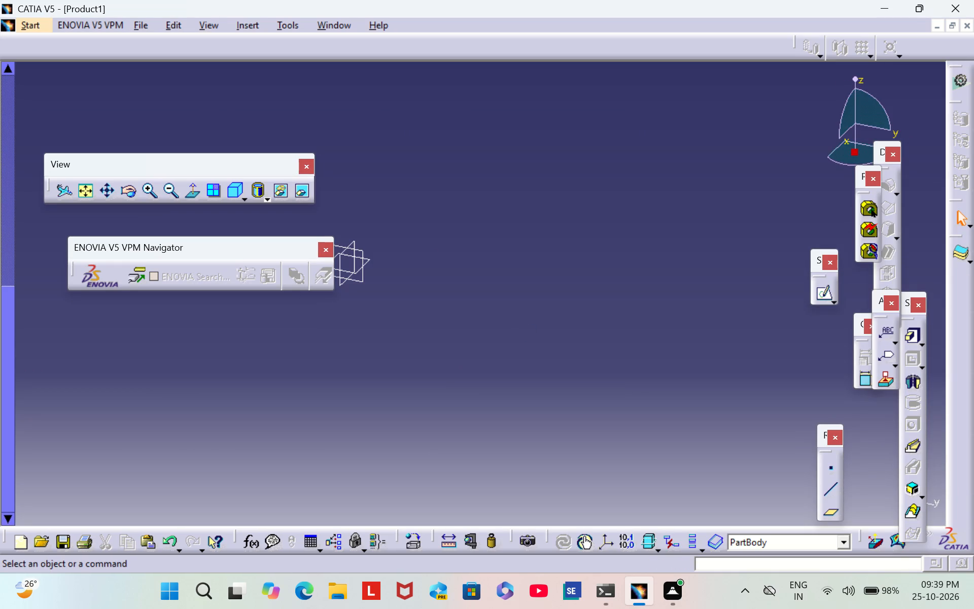
{"action": "left_click", "coordinate": [365, 275]}
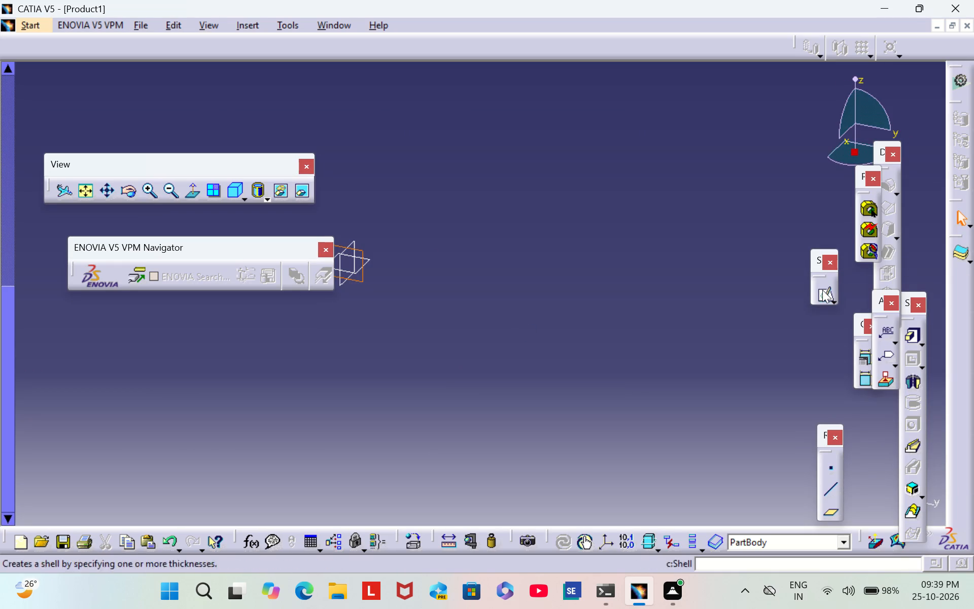
{"action": "left_click", "coordinate": [822, 290]}
Draw a vertical axis about 136 mm long along the V axis, from about 95 mm above the origin to 41 mm below.
{"action": "middle_click_drag", "start_coordinate": [391, 348], "coordinate": [400, 354]}
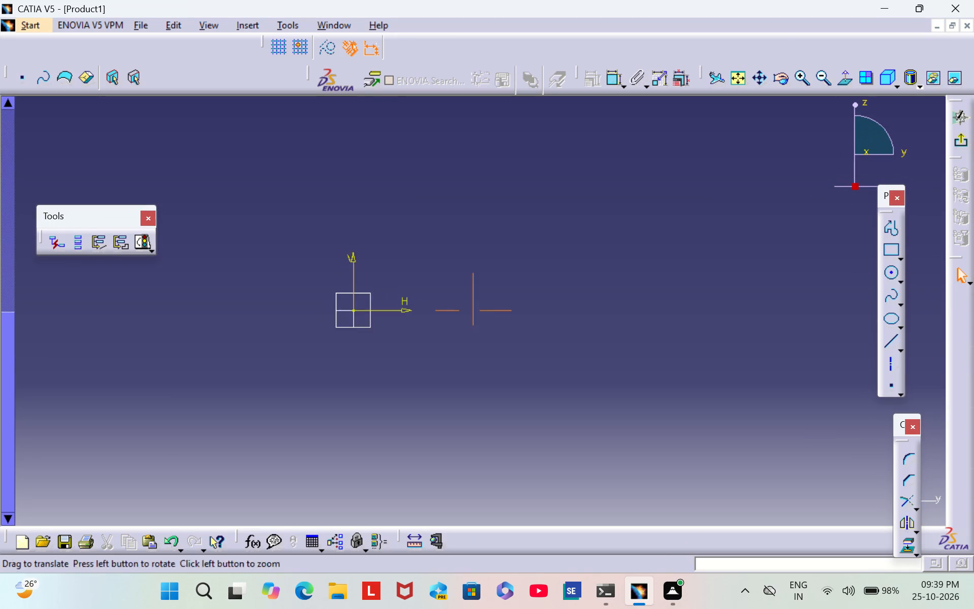
{"action": "middle_click_drag", "start_coordinate": [400, 354], "coordinate": [567, 377]}
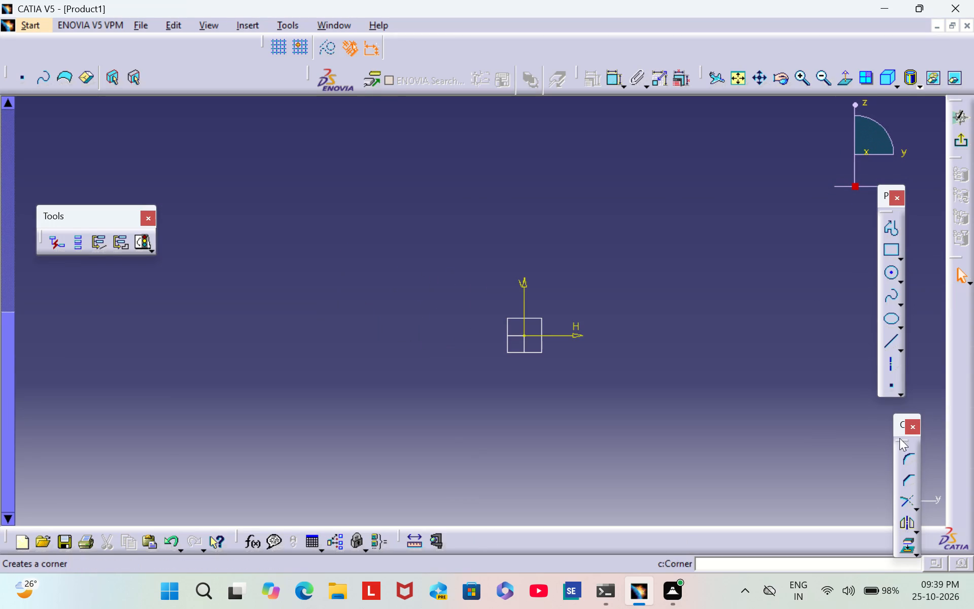
{"action": "left_click", "coordinate": [894, 365]}
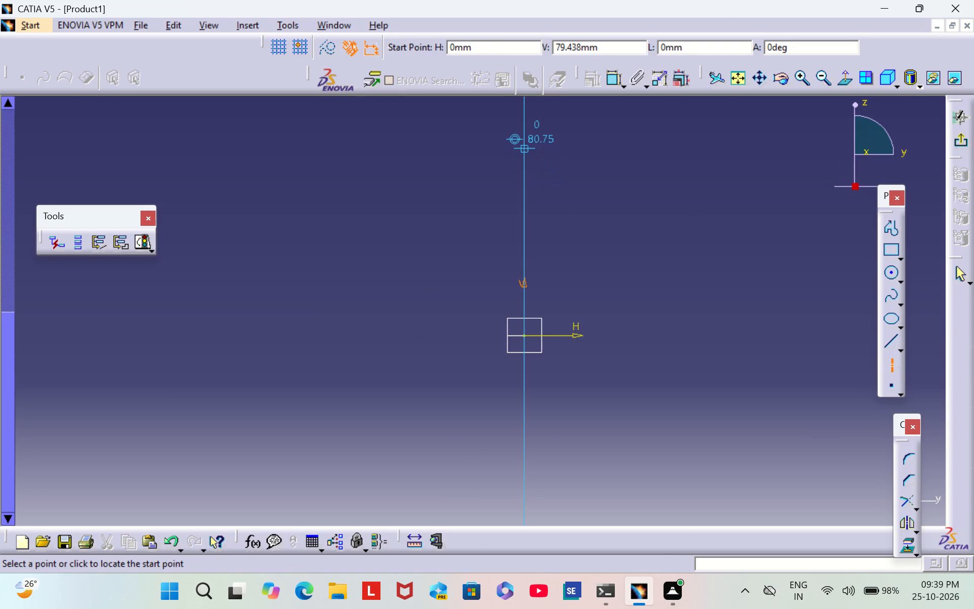
{"action": "left_click", "coordinate": [523, 116]}
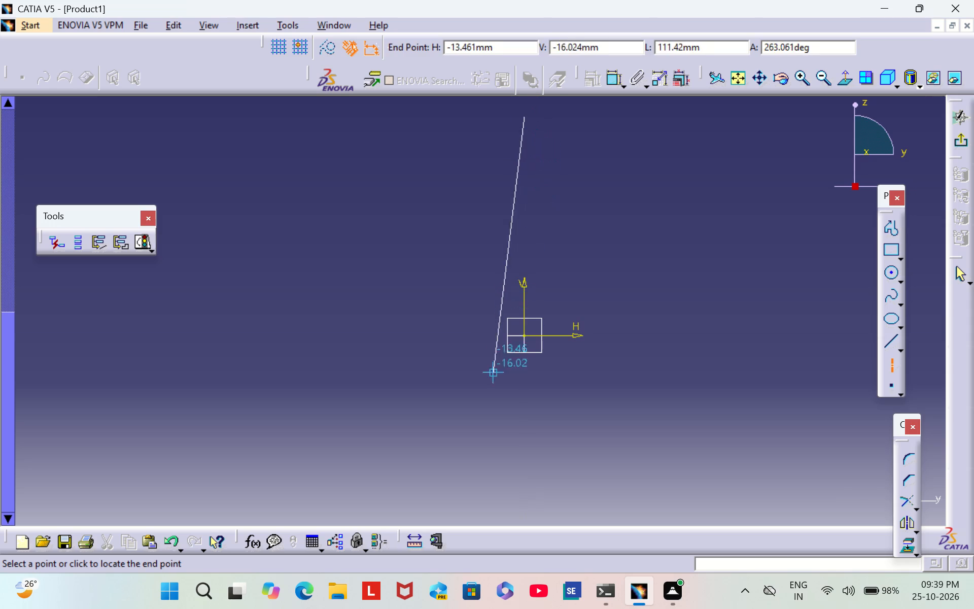
{"action": "left_click", "coordinate": [524, 431]}
{"action": "left_click", "coordinate": [627, 423]}
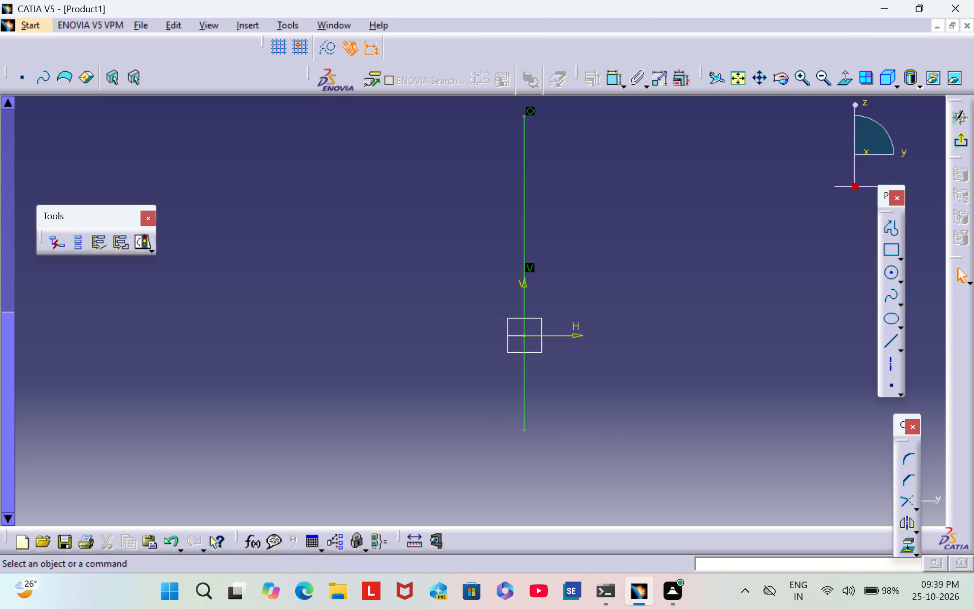
Sketch the first tooth leftward from the axis at V 82.7 mm: 5 mm half floor, rising flank, 6.6 mm land at V 94.6 mm, falling flank.
{"action": "middle_click_drag", "start_coordinate": [618, 281], "coordinate": [625, 332]}
{"action": "scroll", "coordinate": [625, 312], "scroll_direction": "down", "scroll_amount": 1}
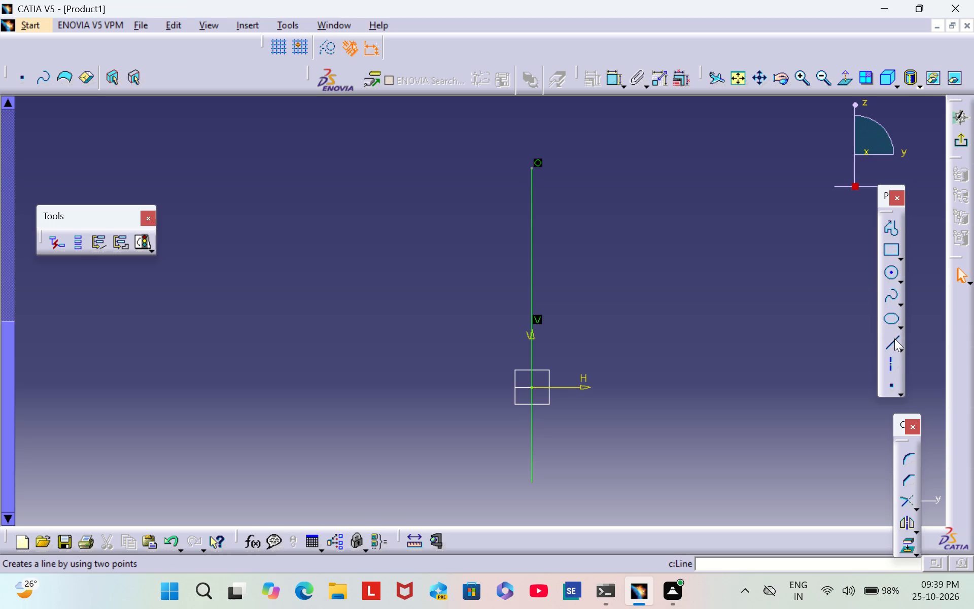
{"action": "left_click", "coordinate": [892, 228]}
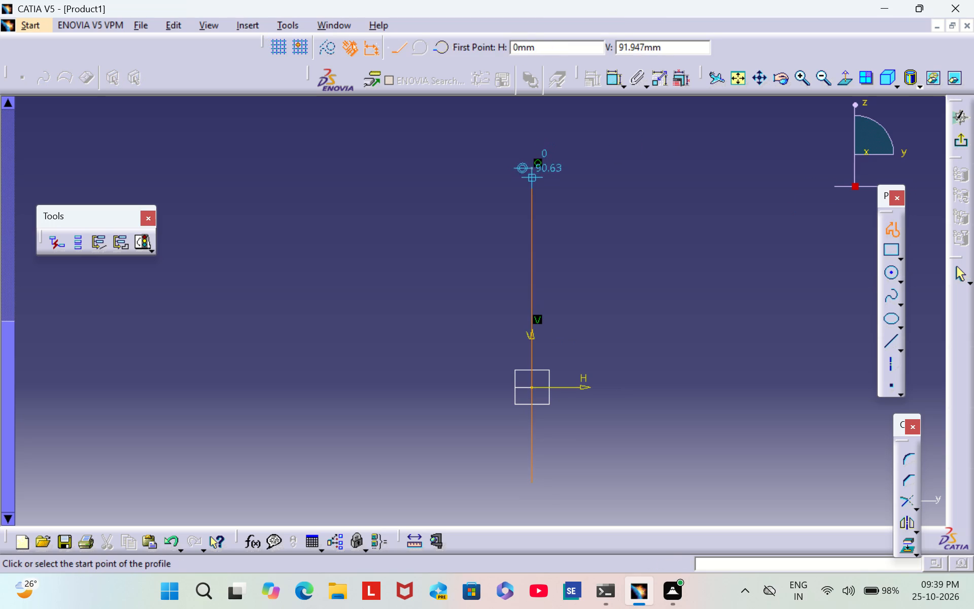
{"action": "left_click", "coordinate": [530, 195]}
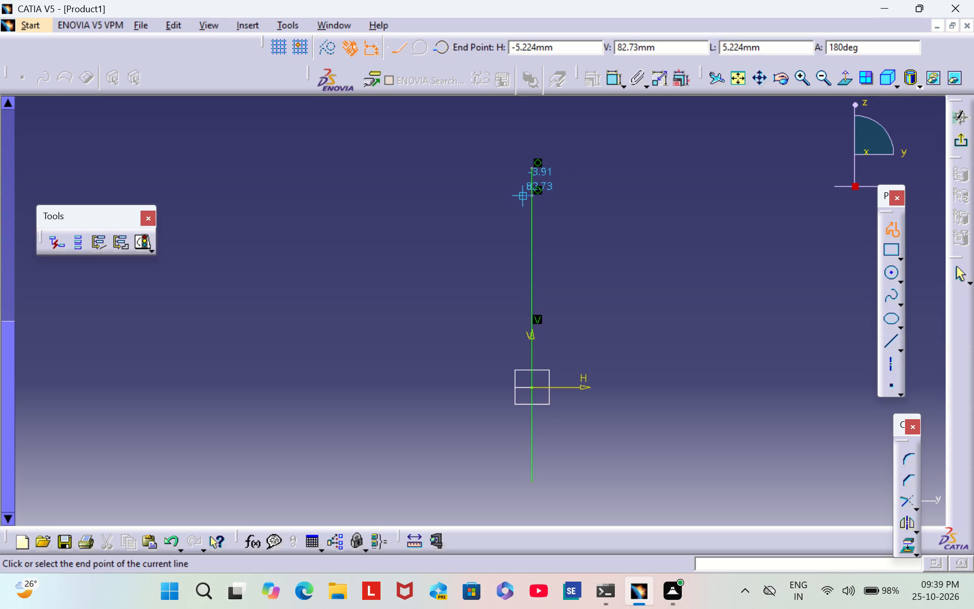
{"action": "left_click", "coordinate": [520, 195]}
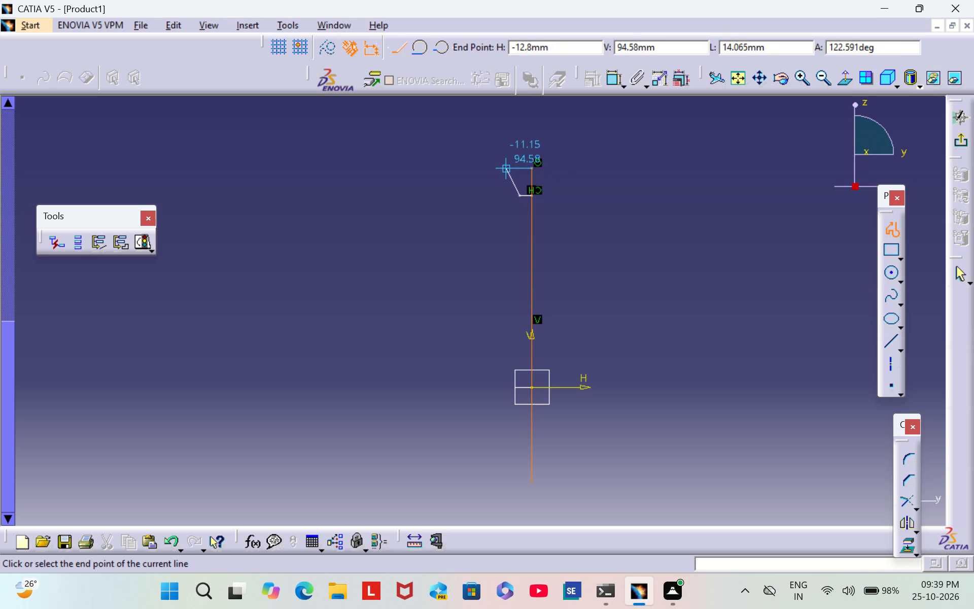
{"action": "left_click", "coordinate": [507, 167]}
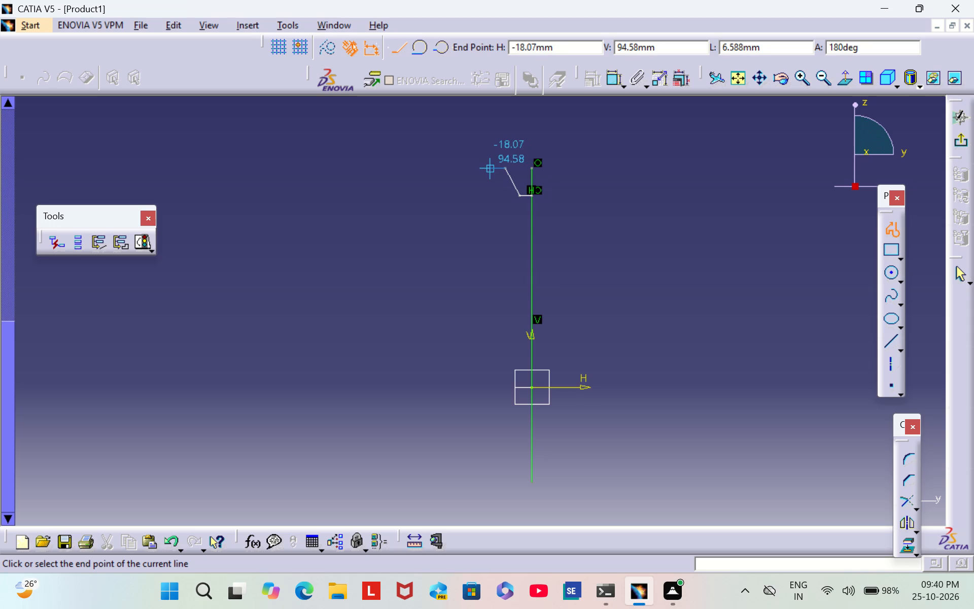
{"action": "left_click", "coordinate": [489, 167]}
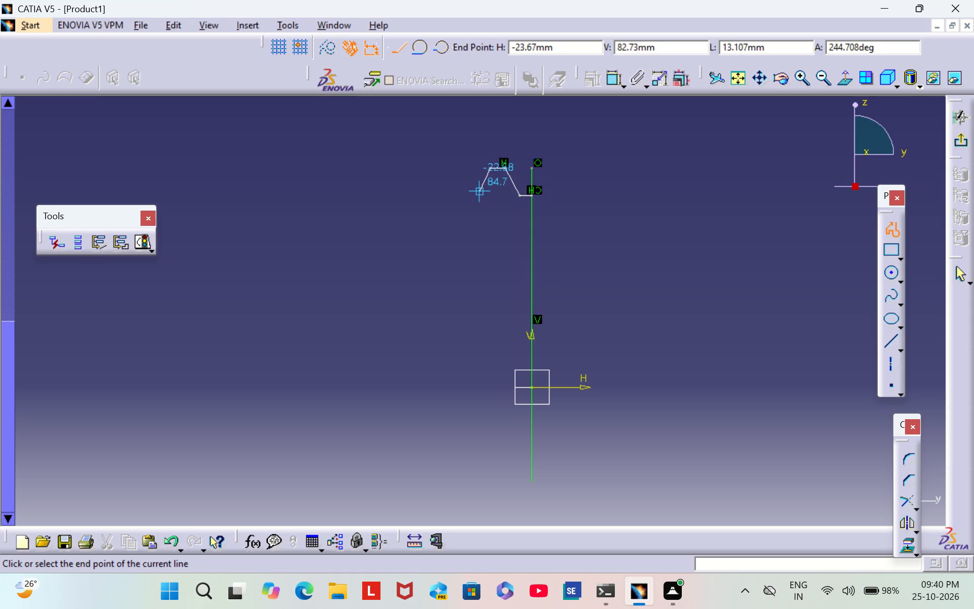
{"action": "left_click", "coordinate": [476, 193]}
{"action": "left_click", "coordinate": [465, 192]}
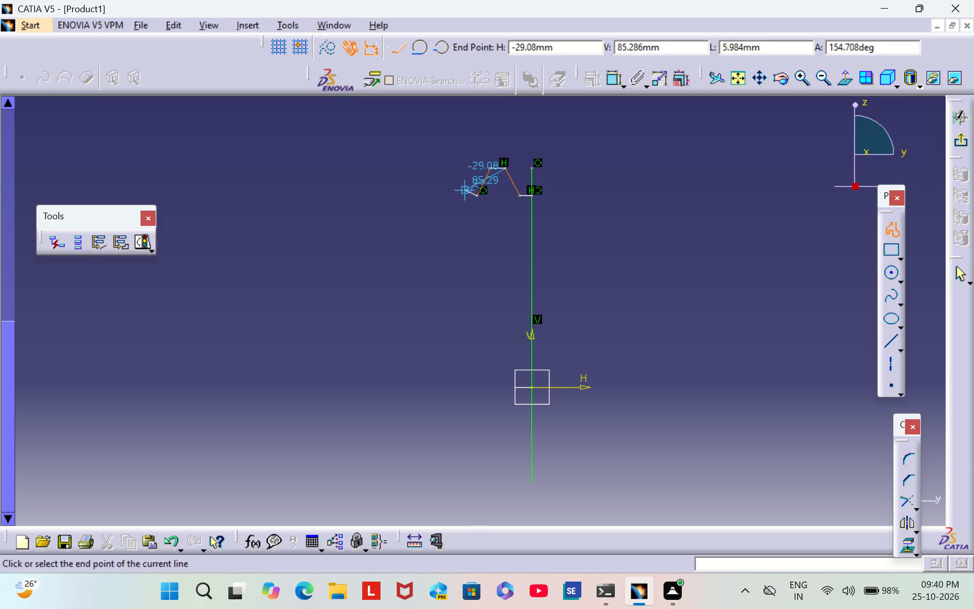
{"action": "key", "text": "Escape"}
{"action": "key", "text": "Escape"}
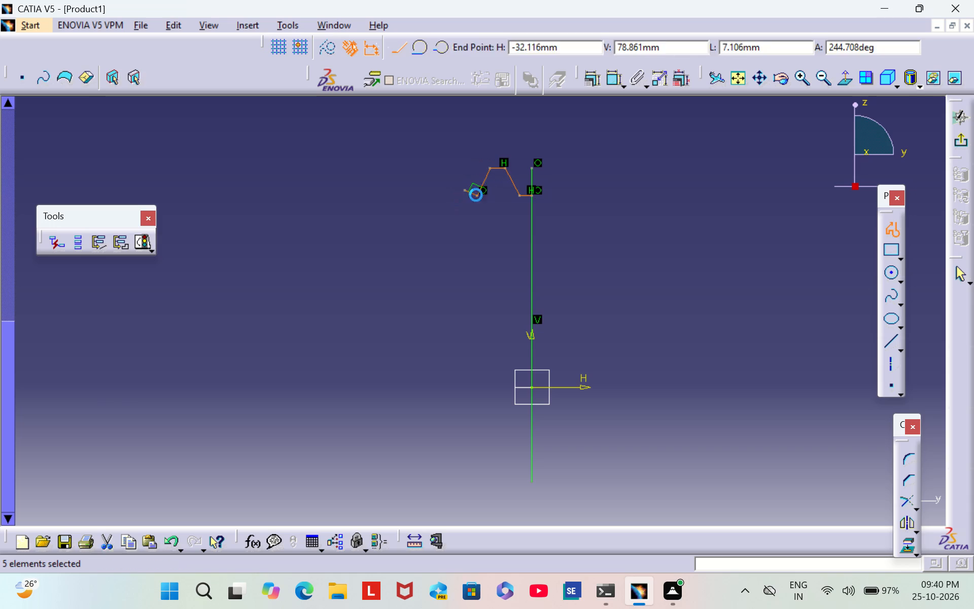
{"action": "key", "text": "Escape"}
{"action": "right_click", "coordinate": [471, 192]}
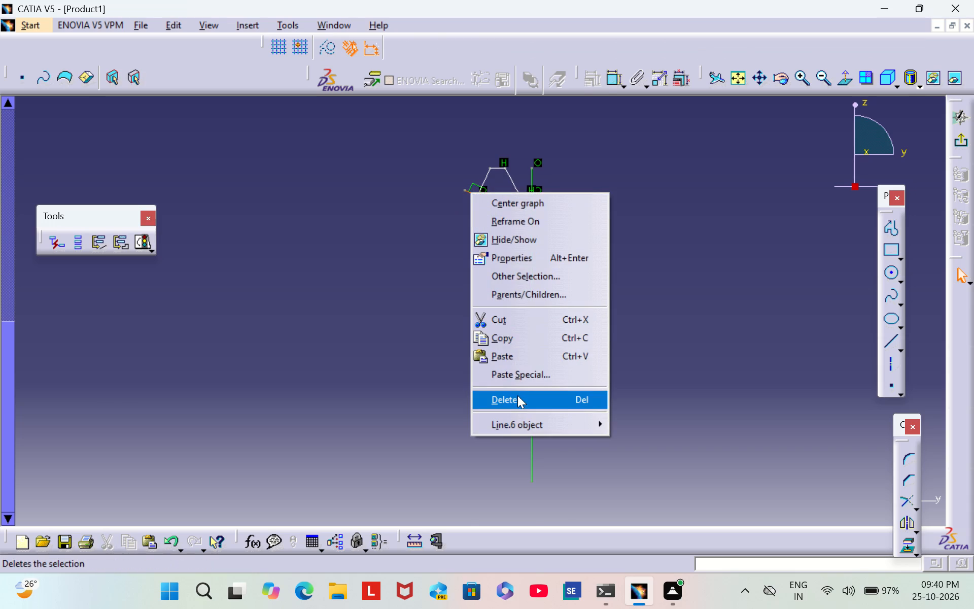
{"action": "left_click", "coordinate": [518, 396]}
Continue the profile from the tooth's lower-left end with a groove floor about 10 mm wide, a rising flank and an 8.6 mm outer land.
{"action": "double_click", "coordinate": [888, 230]}
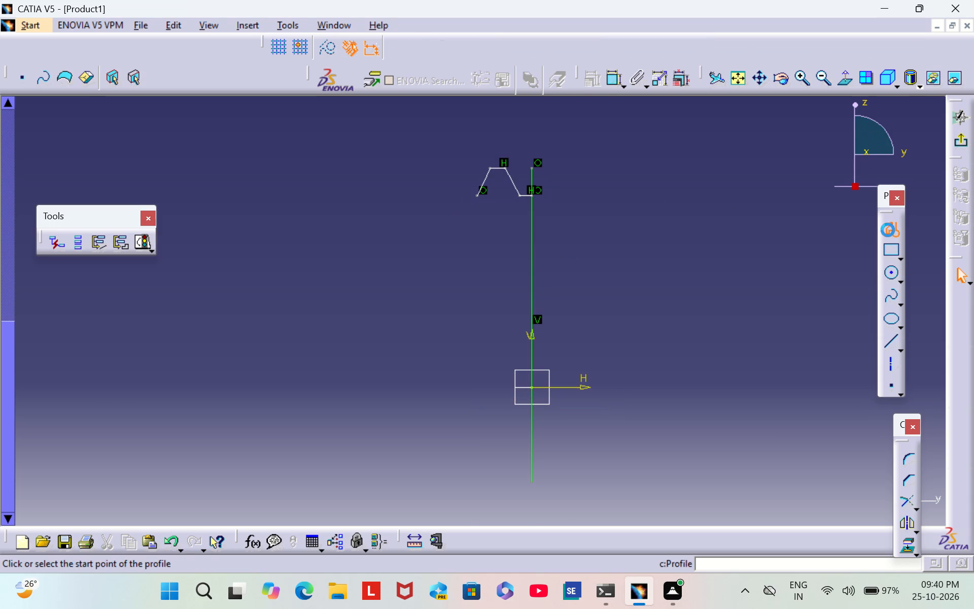
{"action": "left_click", "coordinate": [474, 194]}
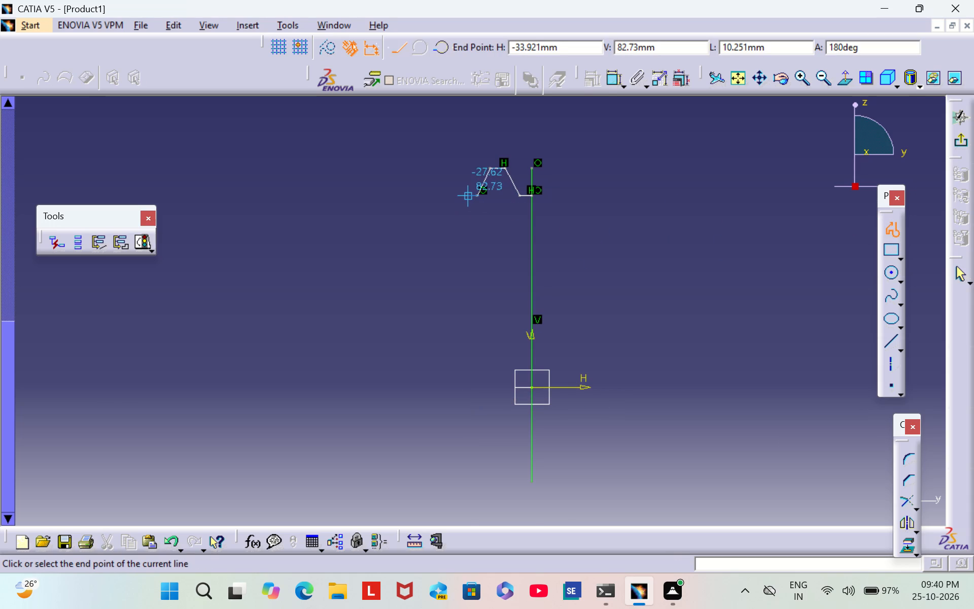
{"action": "left_click", "coordinate": [458, 195]}
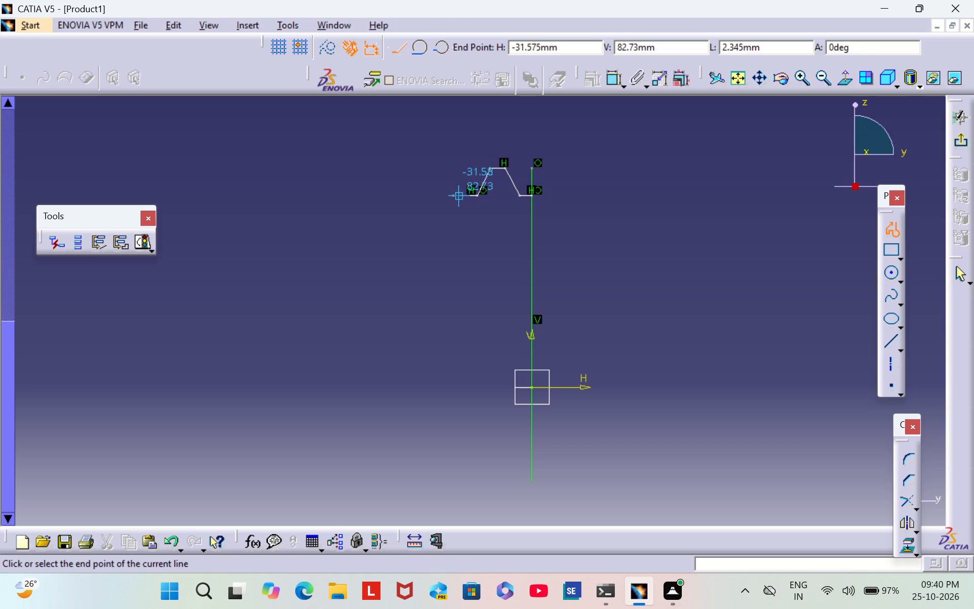
{"action": "left_click", "coordinate": [438, 167]}
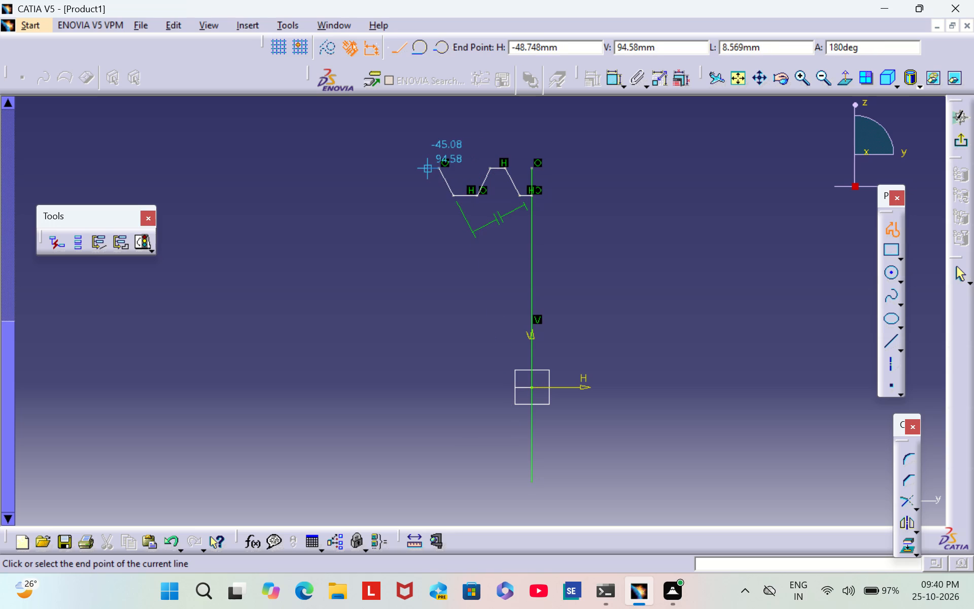
{"action": "left_click", "coordinate": [419, 167]}
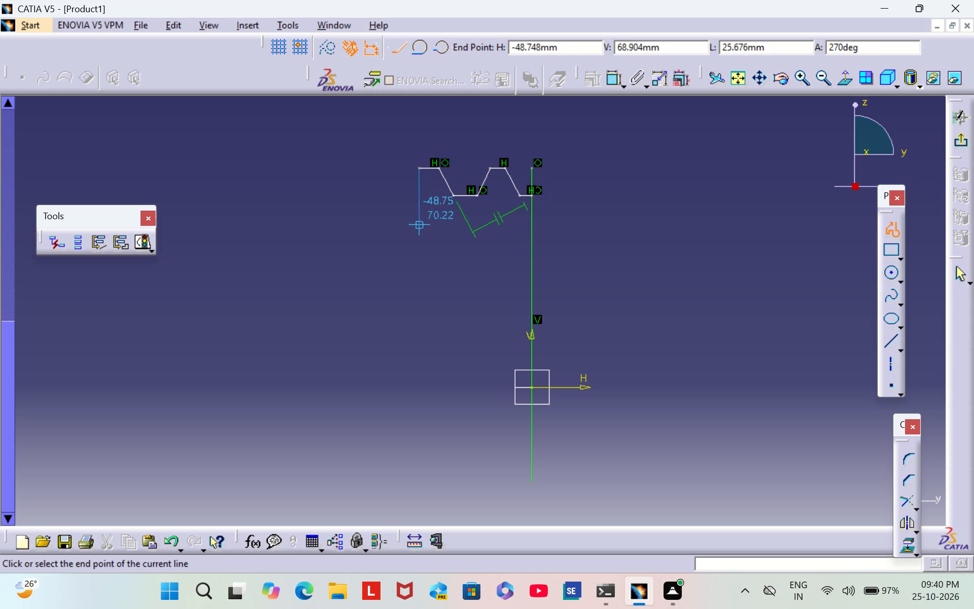
Continue the profile from the outer land: rim side down to V 68.9 mm, underside inward to H -11.5 mm, web side down to about V 40.2 mm.
{"action": "left_click", "coordinate": [419, 228]}
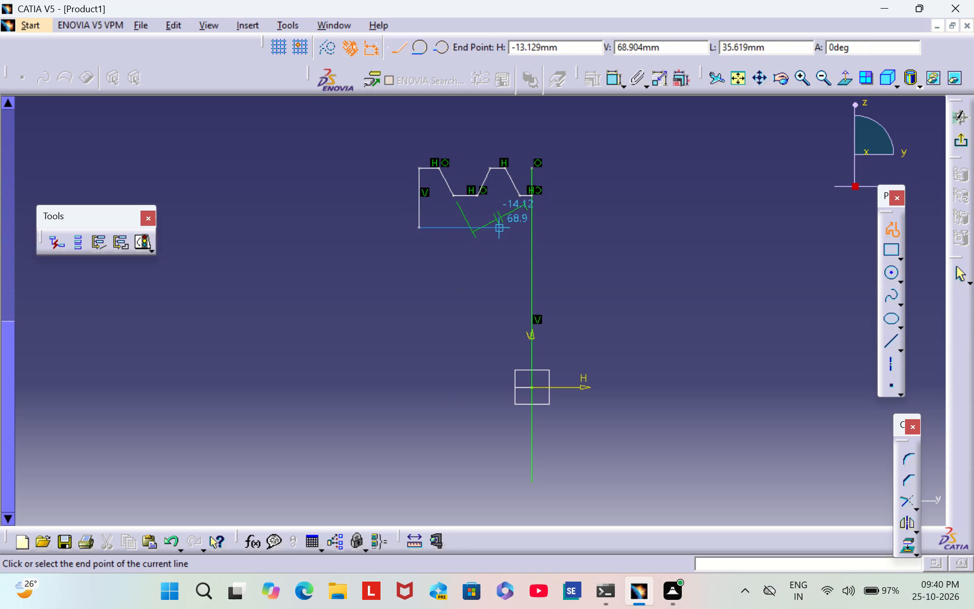
{"action": "left_click", "coordinate": [504, 227]}
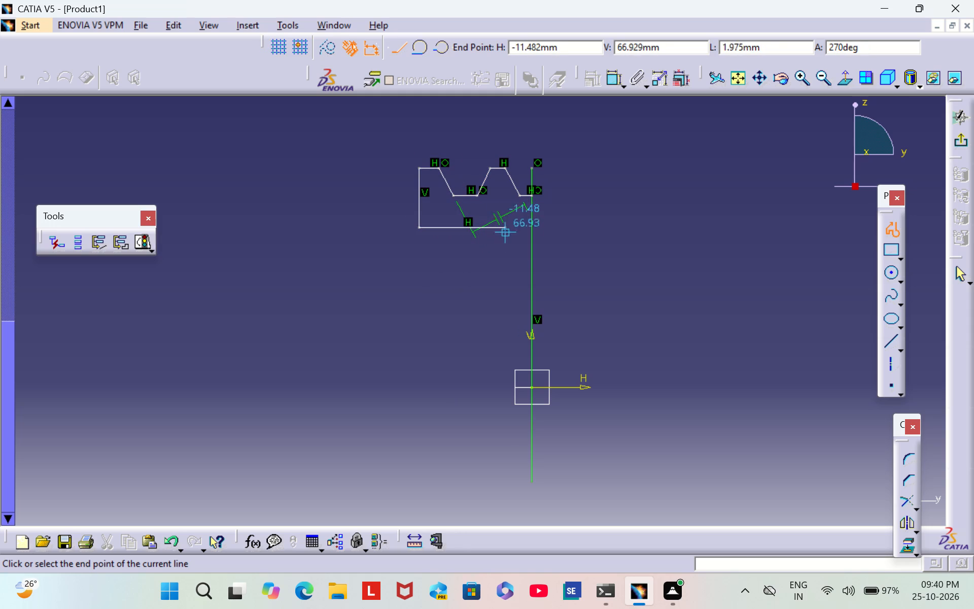
{"action": "left_click", "coordinate": [507, 297]}
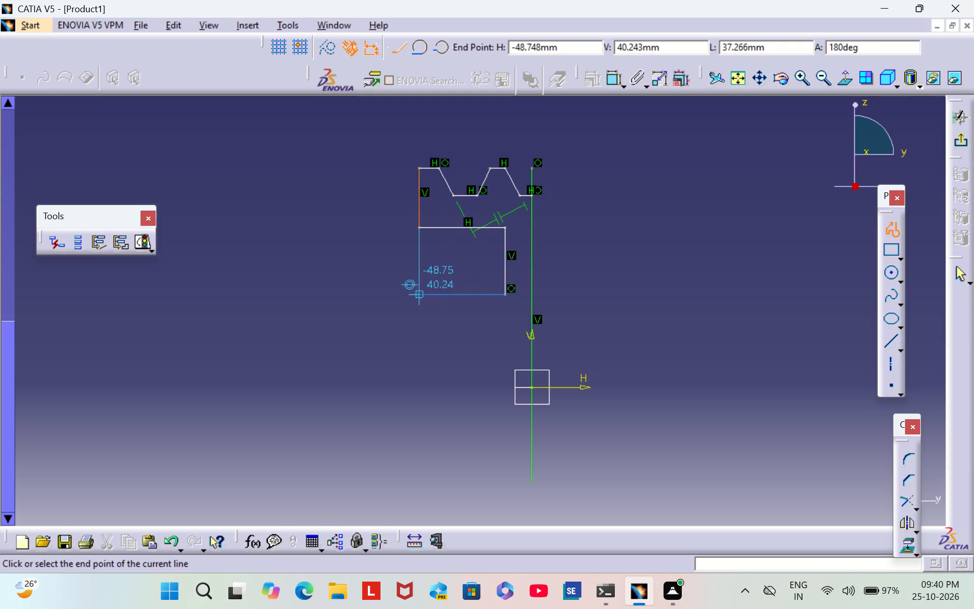
Finish the profile with the hub: outward to about H -61.2 mm, down to about V 24.1 mm, and back to the axis.
{"action": "left_click", "coordinate": [391, 295]}
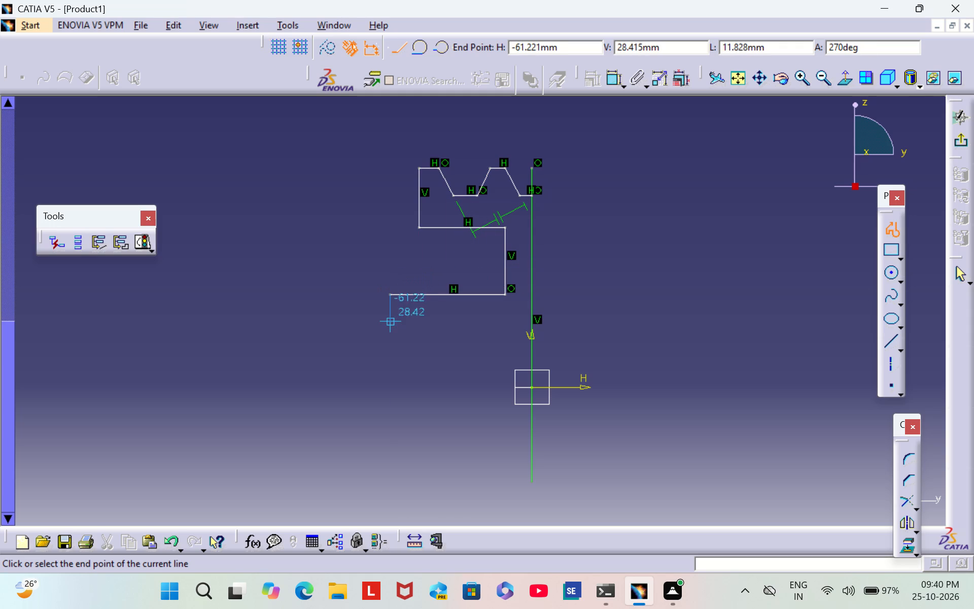
{"action": "left_click", "coordinate": [391, 331]}
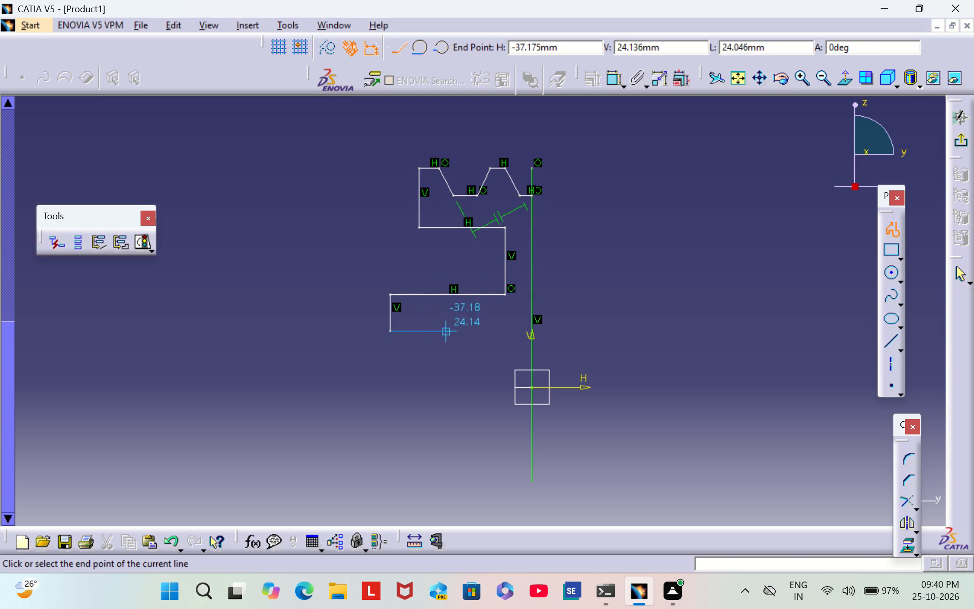
{"action": "left_click", "coordinate": [531, 330]}
{"action": "key", "text": "Escape"}
{"action": "key", "text": "Escape"}
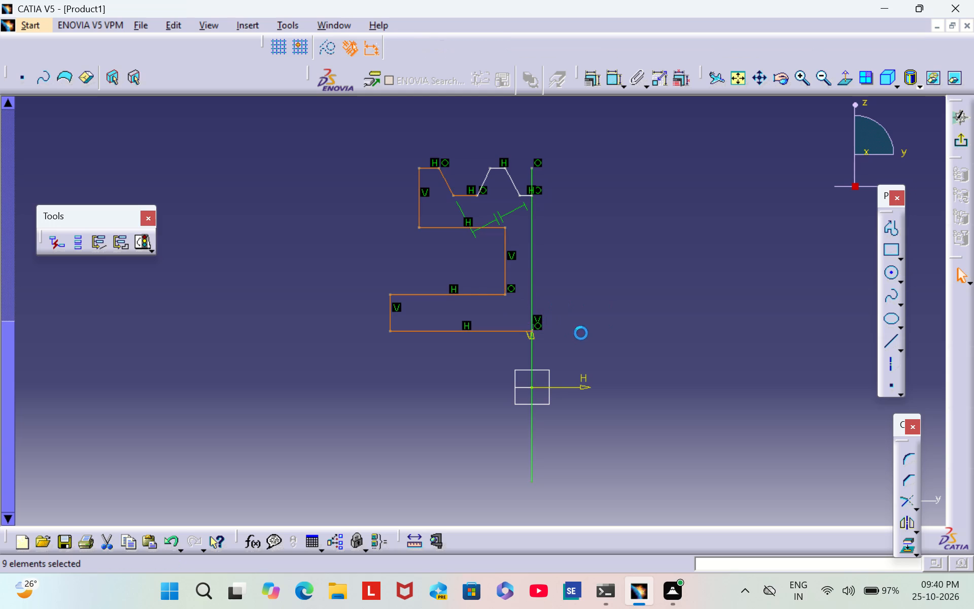
{"action": "left_click", "coordinate": [656, 275]}
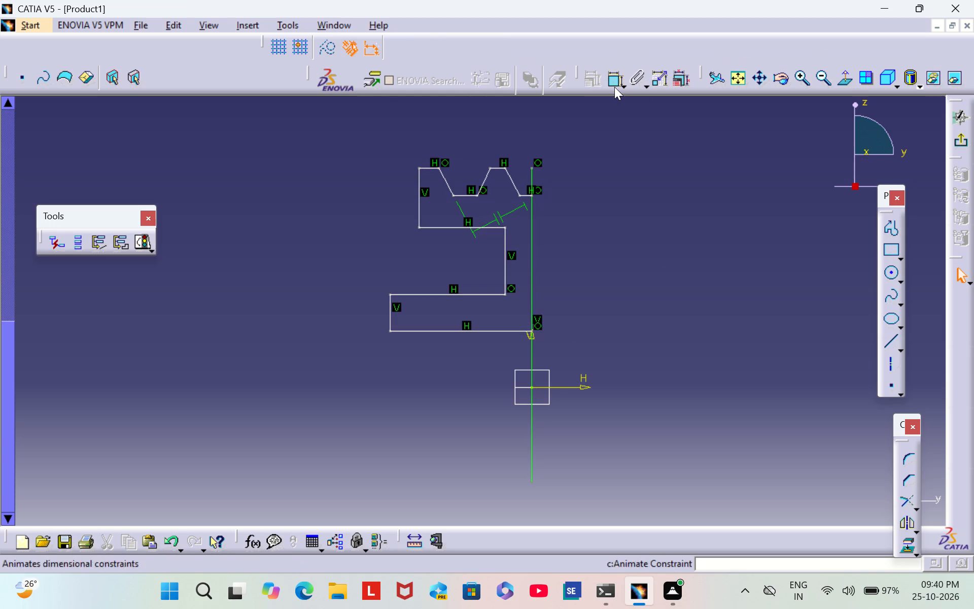
Dimension the angle between the first tooth's flank nearest the axis and the vertical axis and set it to 20°.
{"action": "left_click", "coordinate": [614, 81]}
{"action": "left_click", "coordinate": [510, 176]}
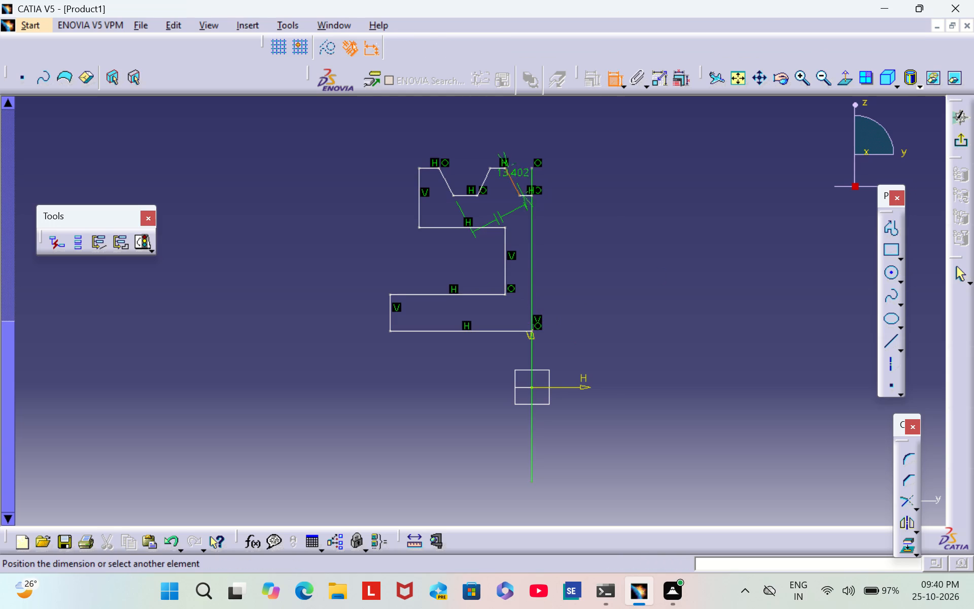
{"action": "left_click", "coordinate": [532, 176]}
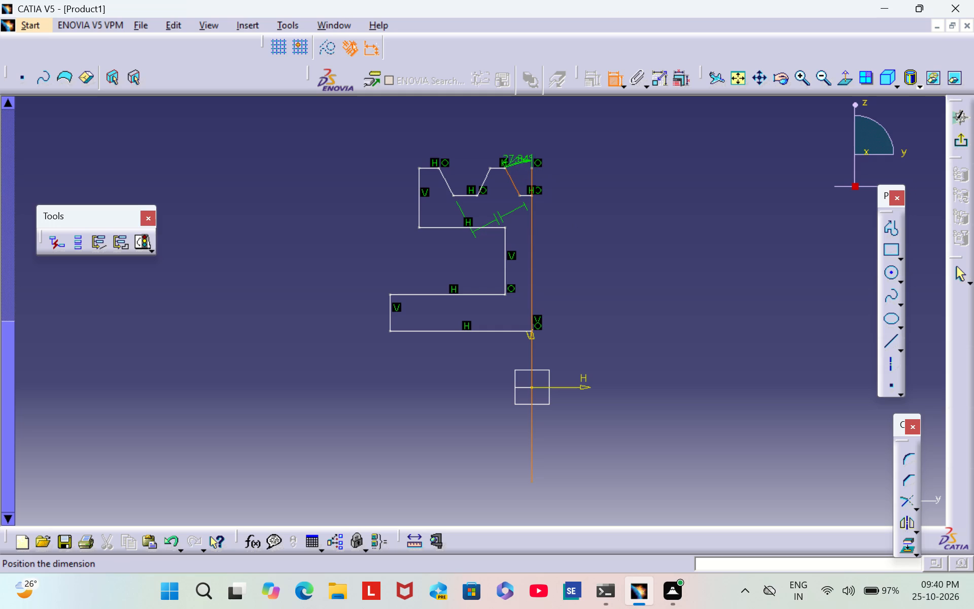
{"action": "left_click", "coordinate": [522, 162]}
{"action": "double_click", "coordinate": [514, 156]}
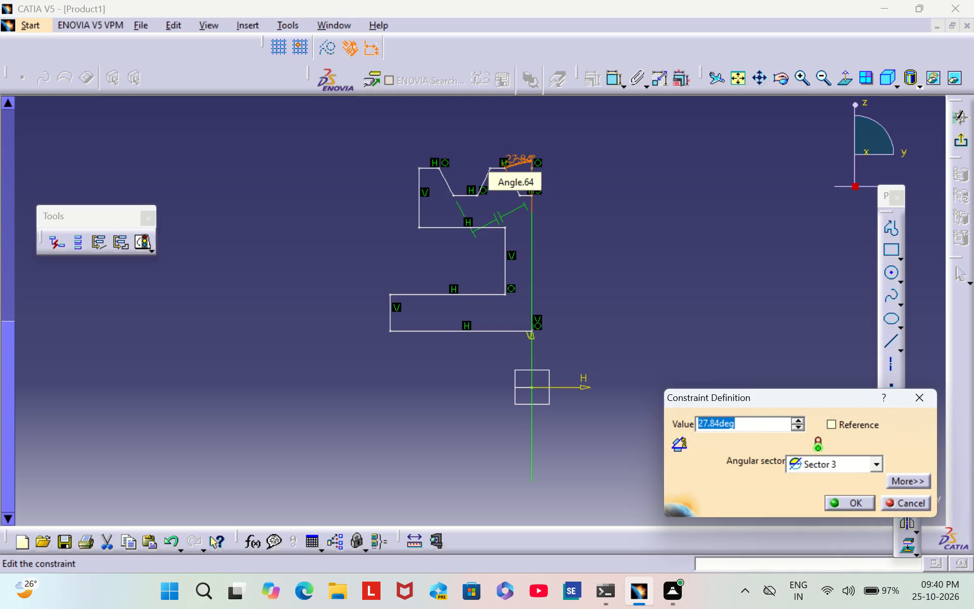
{"action": "key", "text": "BackSpace"}
{"action": "type", "text": "20"}
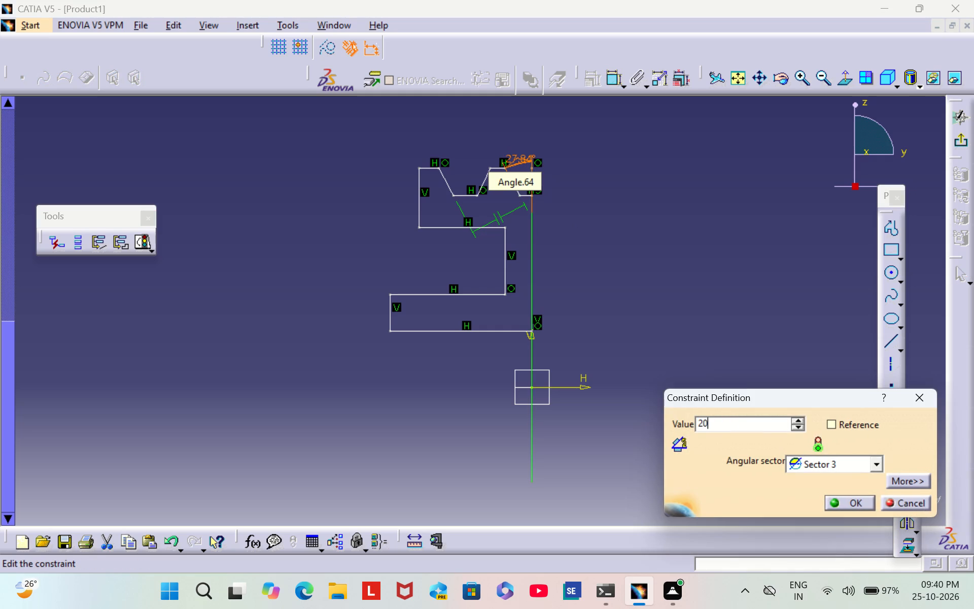
{"action": "key", "text": "Return"}
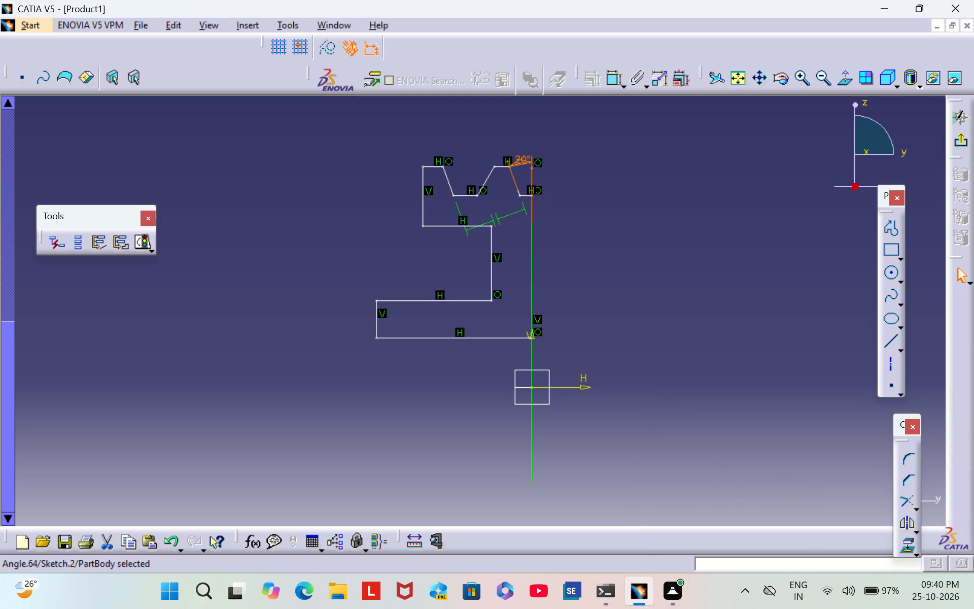
{"action": "left_click", "coordinate": [561, 189]}
{"action": "double_click", "coordinate": [518, 155]}
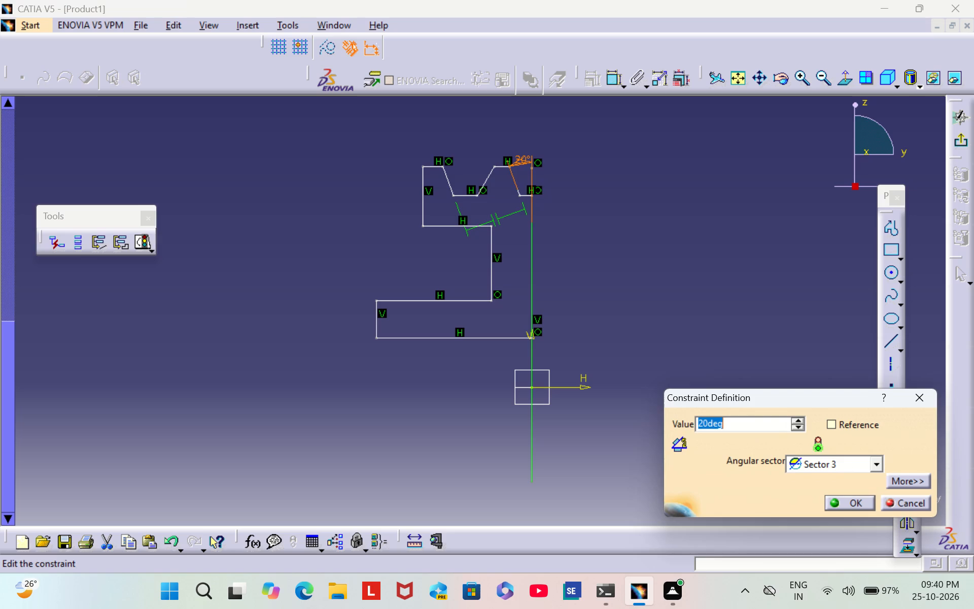
{"action": "left_click", "coordinate": [852, 504]}
{"action": "left_click", "coordinate": [714, 302]}
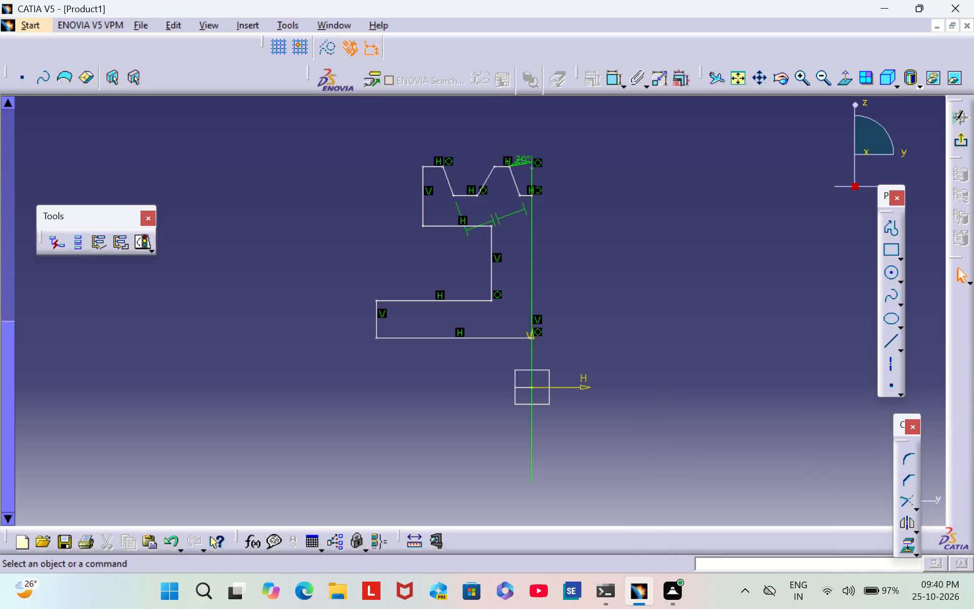
Dimension the top land of the first tooth and set its width to 5 mm.
{"action": "left_click", "coordinate": [606, 86]}
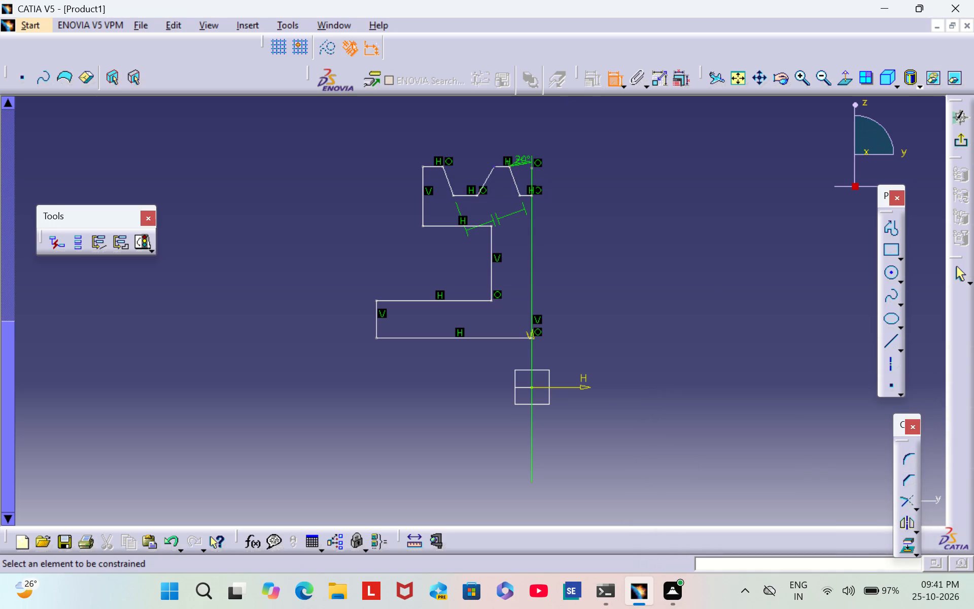
{"action": "left_click", "coordinate": [502, 166]}
{"action": "left_click", "coordinate": [504, 146]}
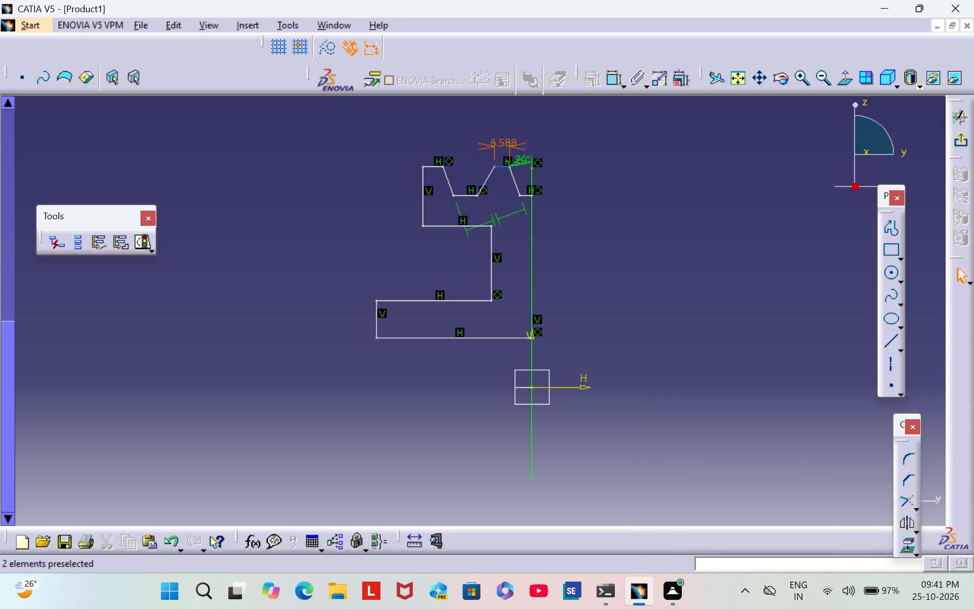
{"action": "double_click", "coordinate": [505, 141]}
{"action": "key", "text": "BackSpace"}
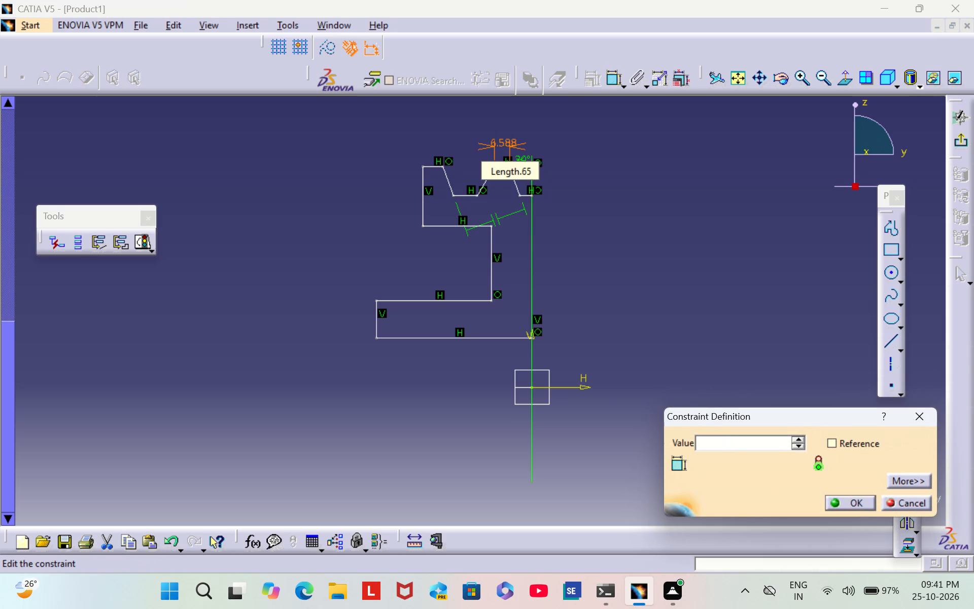
{"action": "key", "text": "5"}
{"action": "key", "text": "Return"}
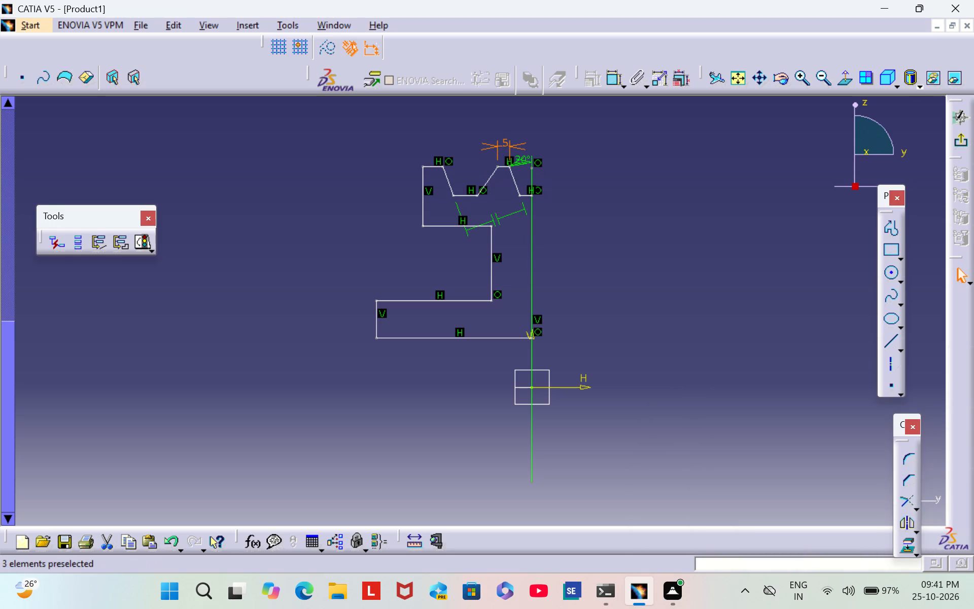
{"action": "left_click", "coordinate": [587, 199]}
Dimension the floor of the groove between the tooth and the outer land and set its width to 5 mm.
{"action": "double_click", "coordinate": [611, 84]}
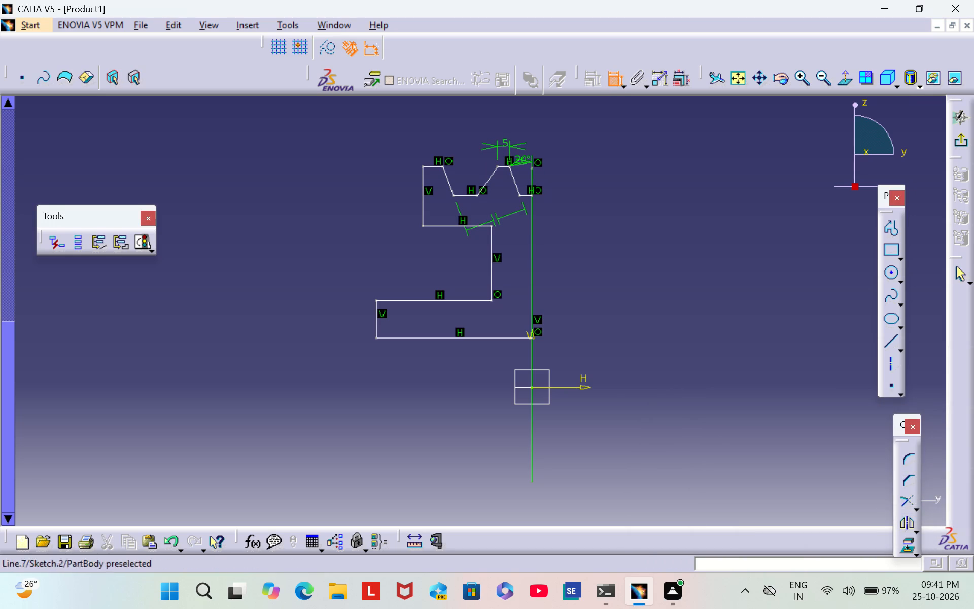
{"action": "left_click", "coordinate": [464, 195]}
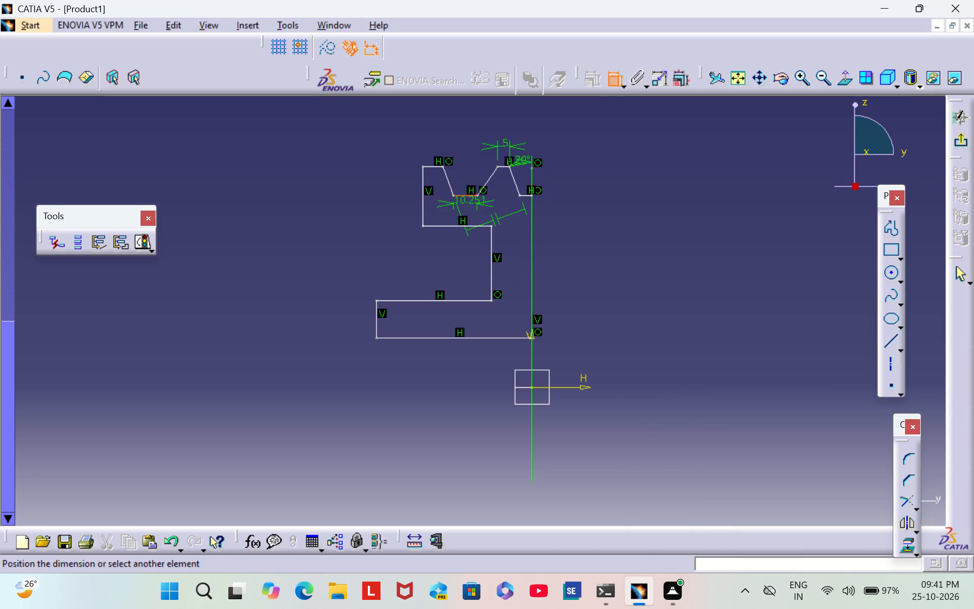
{"action": "left_click", "coordinate": [466, 206]}
{"action": "double_click", "coordinate": [466, 204]}
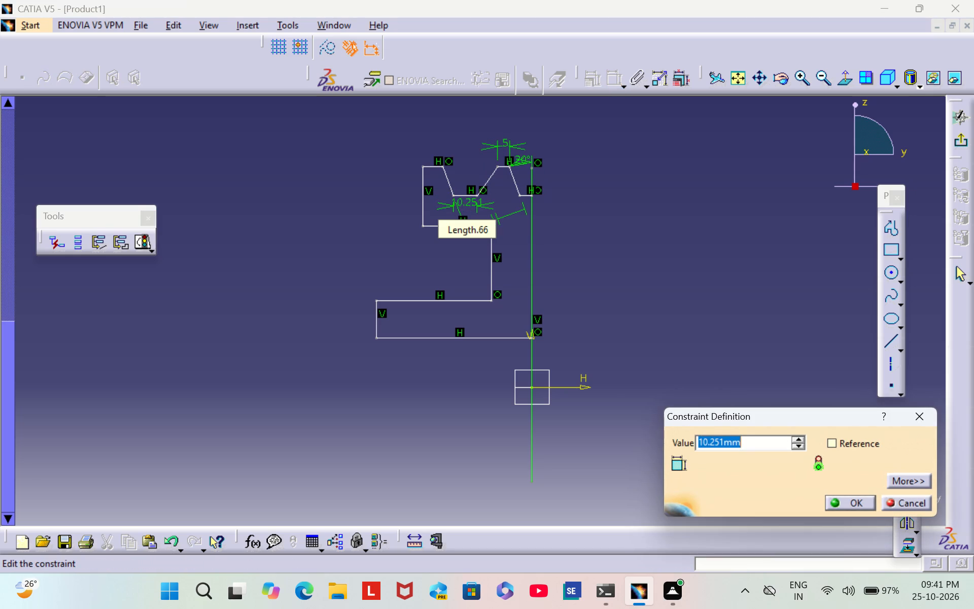
{"action": "key", "text": "BackSpace"}
{"action": "key", "text": "5"}
{"action": "key", "text": "Return"}
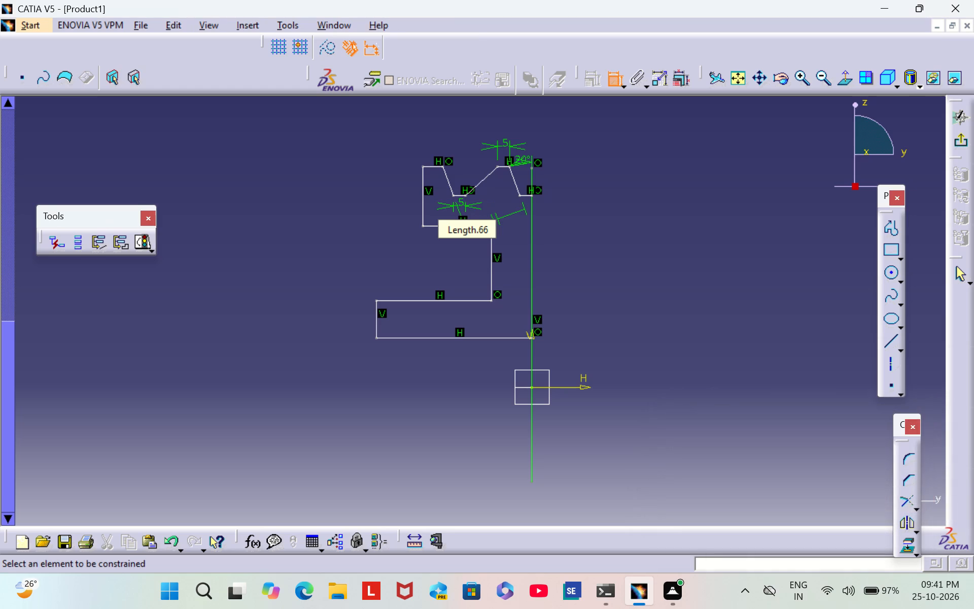
Dimension the angle between the two flanks of the outer groove and set it to 40°.
{"action": "left_click", "coordinate": [458, 168]}
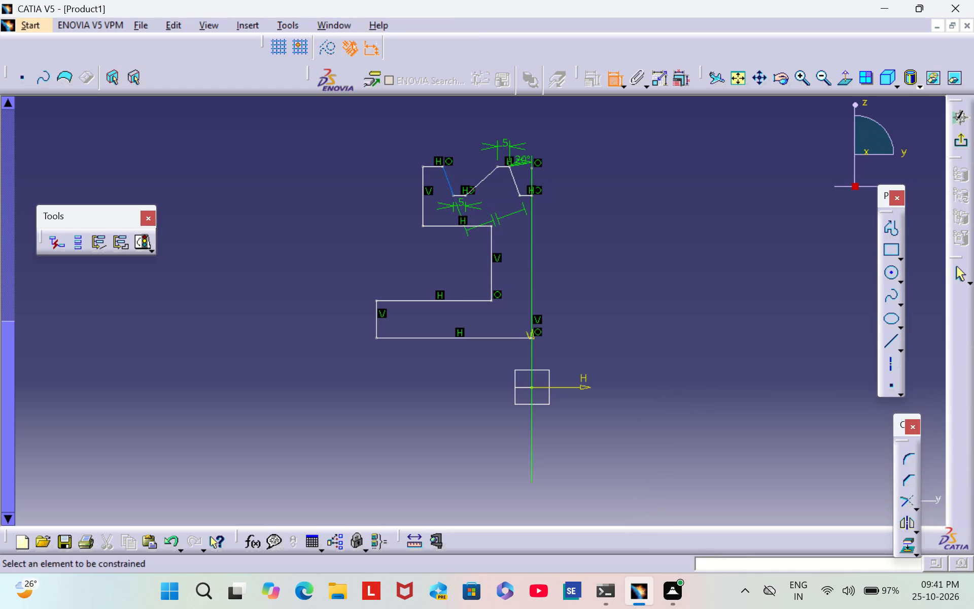
{"action": "left_click", "coordinate": [446, 180]}
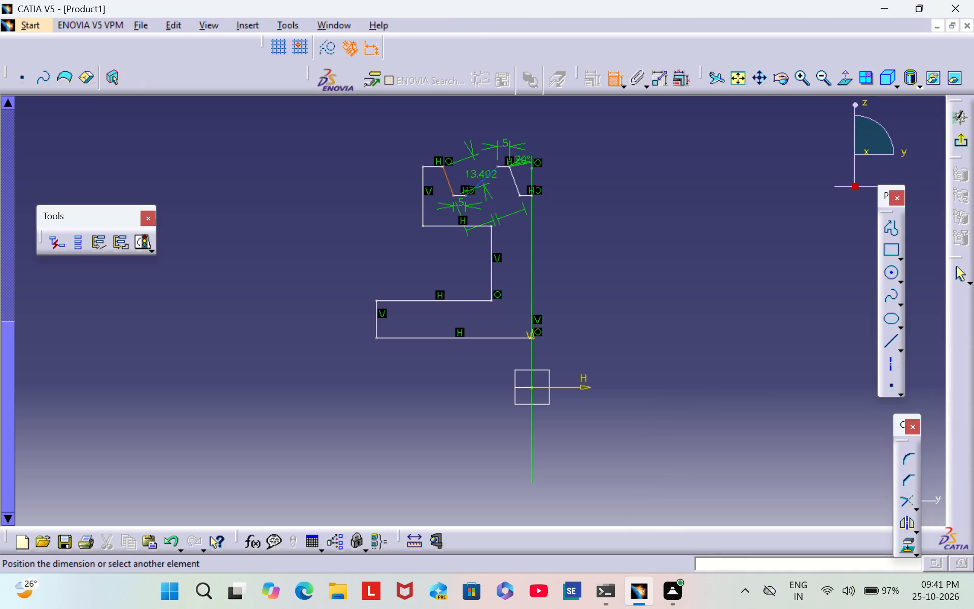
{"action": "left_click", "coordinate": [481, 177]}
{"action": "left_click", "coordinate": [469, 169]}
{"action": "double_click", "coordinate": [470, 166]}
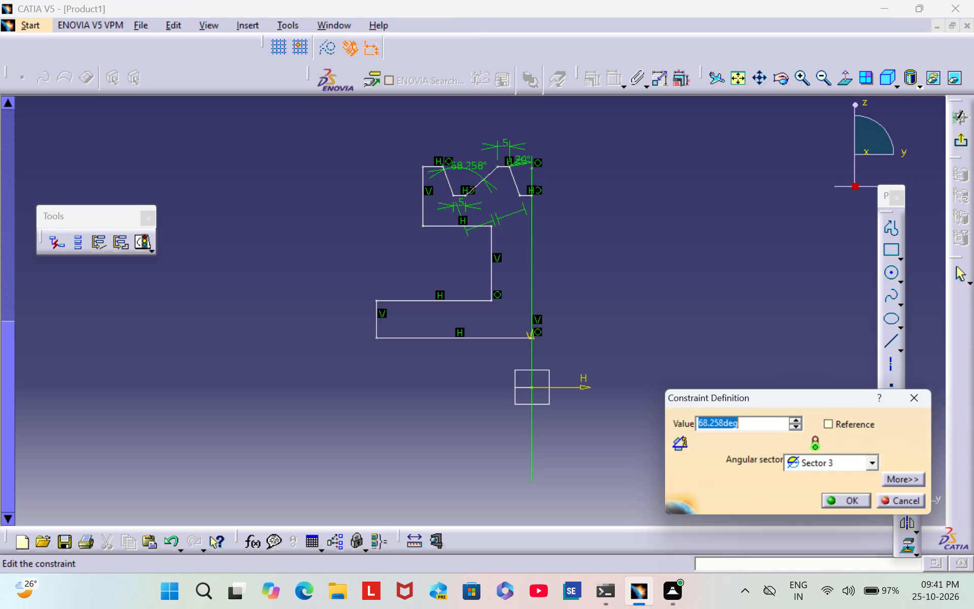
{"action": "key", "text": "BackSpace"}
{"action": "type", "text": "40"}
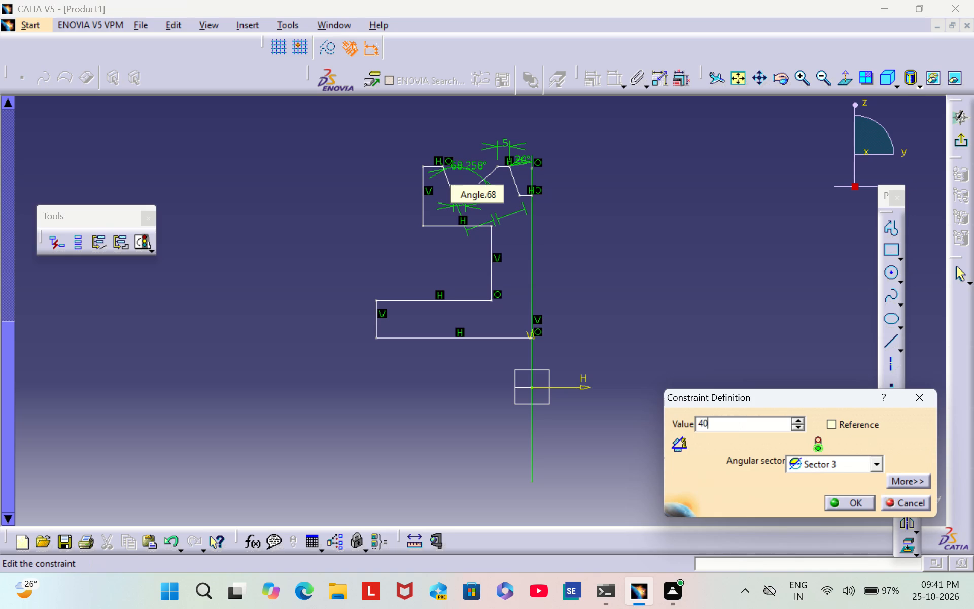
{"action": "key", "text": "Return"}
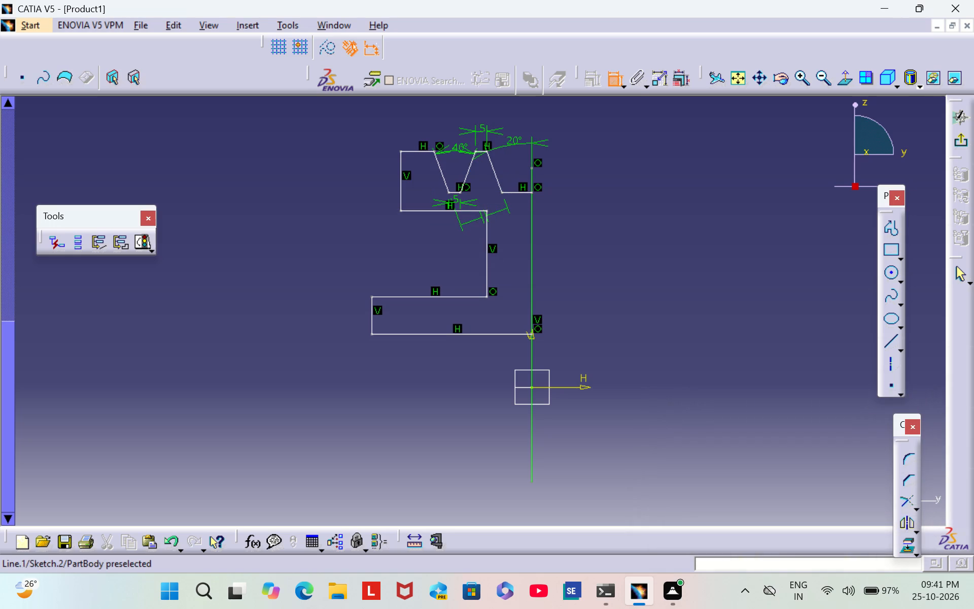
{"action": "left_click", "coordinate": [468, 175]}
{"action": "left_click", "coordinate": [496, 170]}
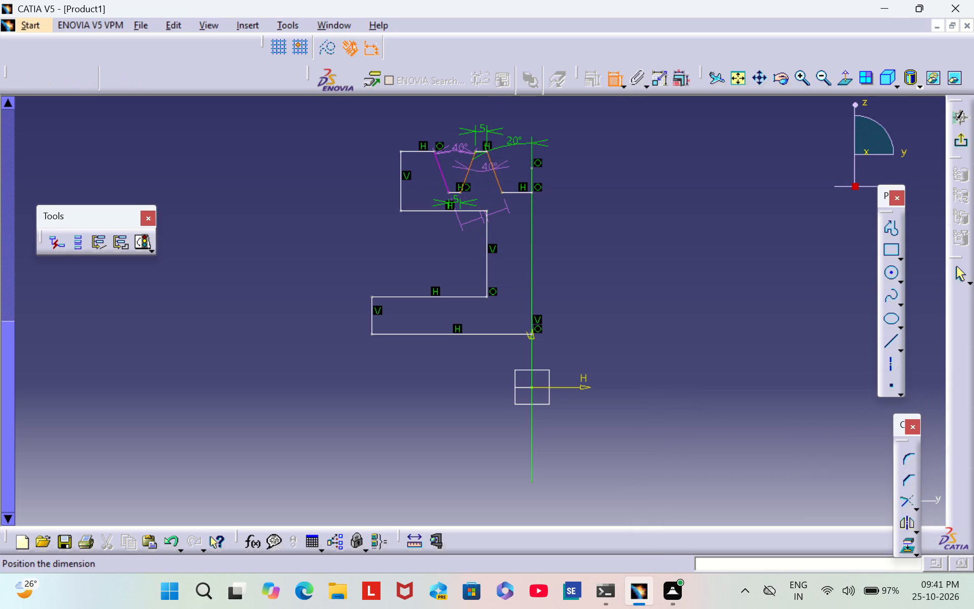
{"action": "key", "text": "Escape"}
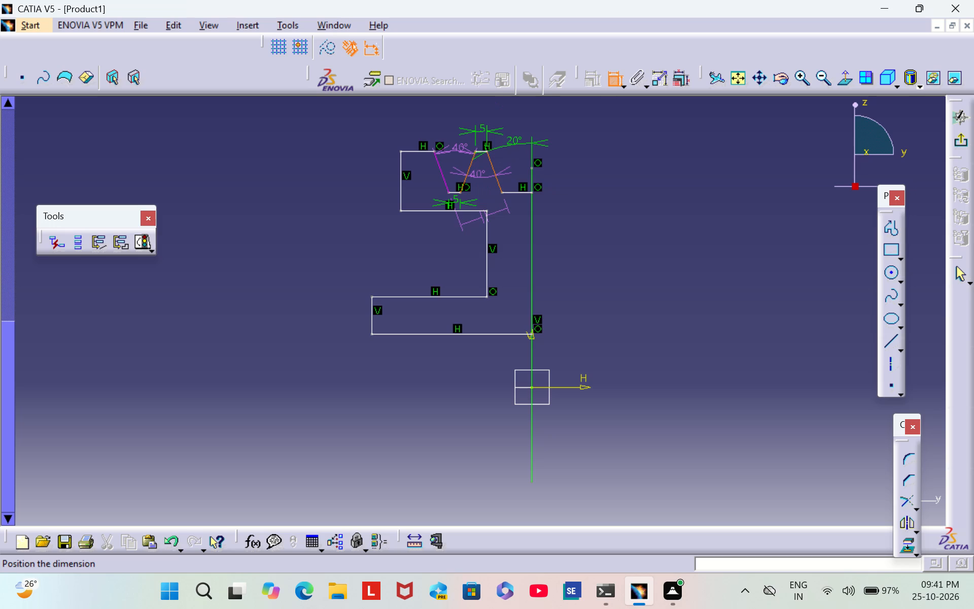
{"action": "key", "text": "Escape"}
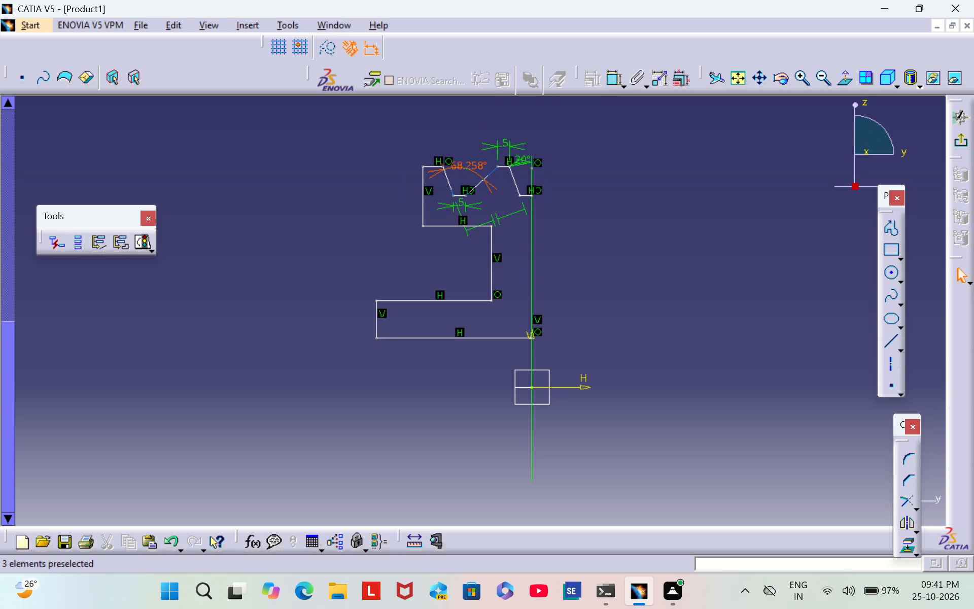
Set the existing angle dimension between the outer groove's flanks to 40°.
{"action": "double_click", "coordinate": [466, 166]}
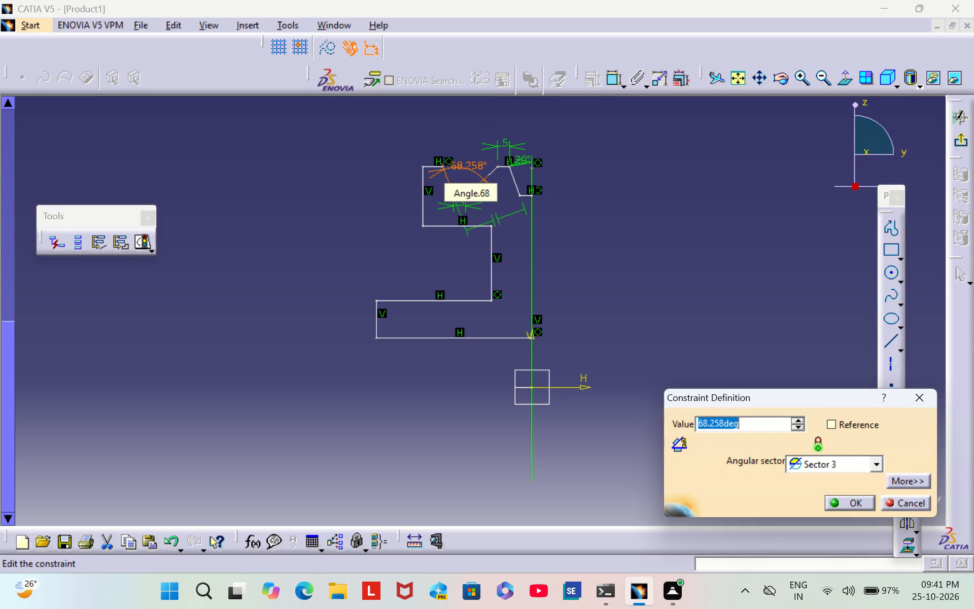
{"action": "key", "text": "BackSpace"}
{"action": "type", "text": "40"}
{"action": "key", "text": "Return"}
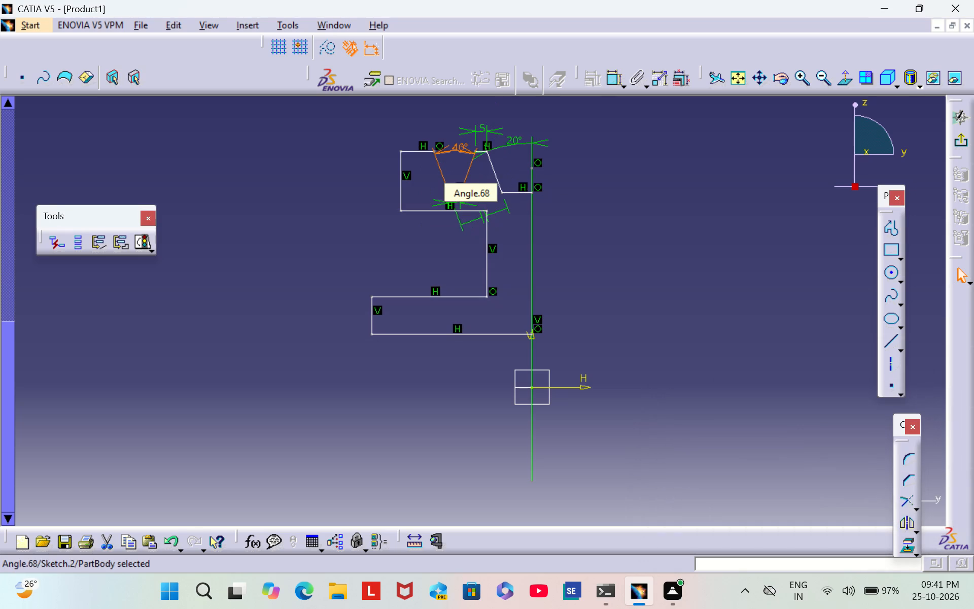
{"action": "left_click", "coordinate": [353, 178]}
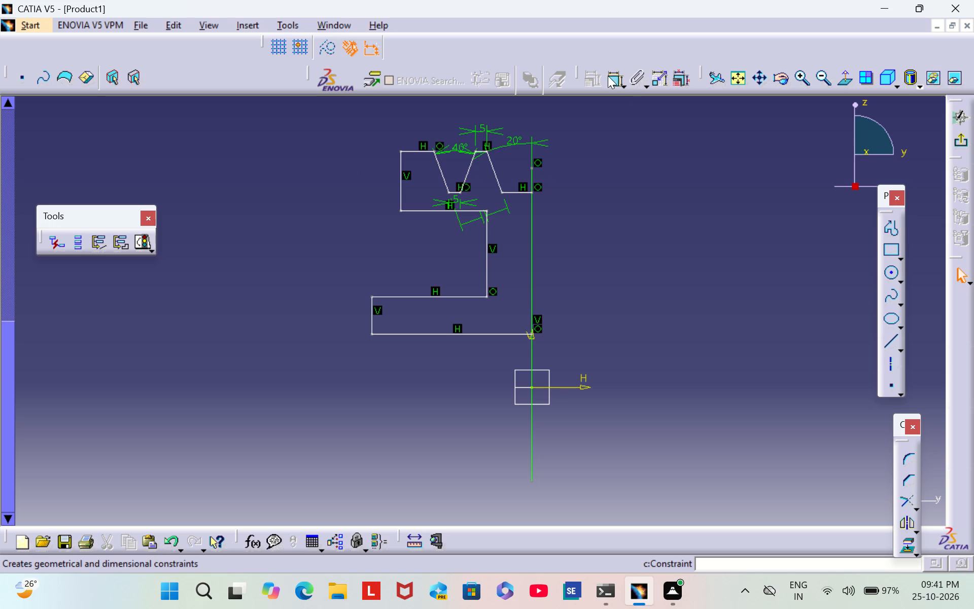
Dimension the outer land at the rim edge and set its width to 5 mm.
{"action": "left_click", "coordinate": [608, 76]}
{"action": "left_click", "coordinate": [417, 153]}
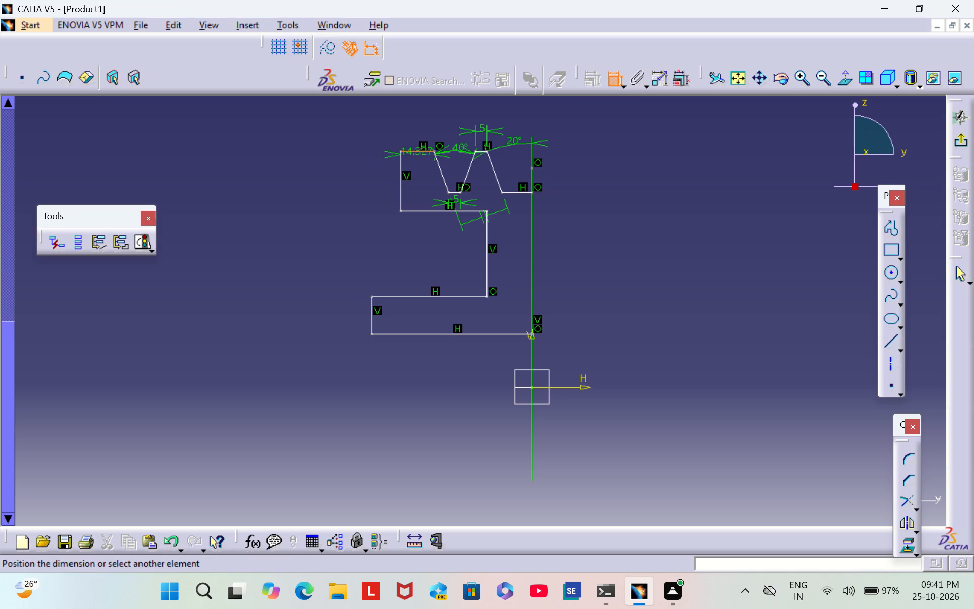
{"action": "left_click", "coordinate": [414, 130]}
{"action": "double_click", "coordinate": [419, 129]}
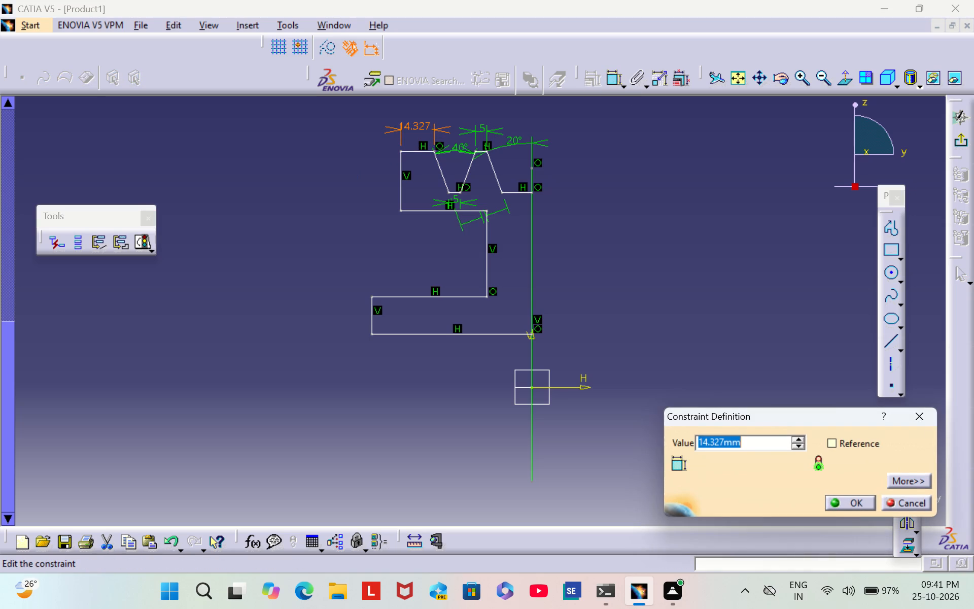
{"action": "key", "text": "BackSpace"}
{"action": "key", "text": "5"}
{"action": "key", "text": "Return"}
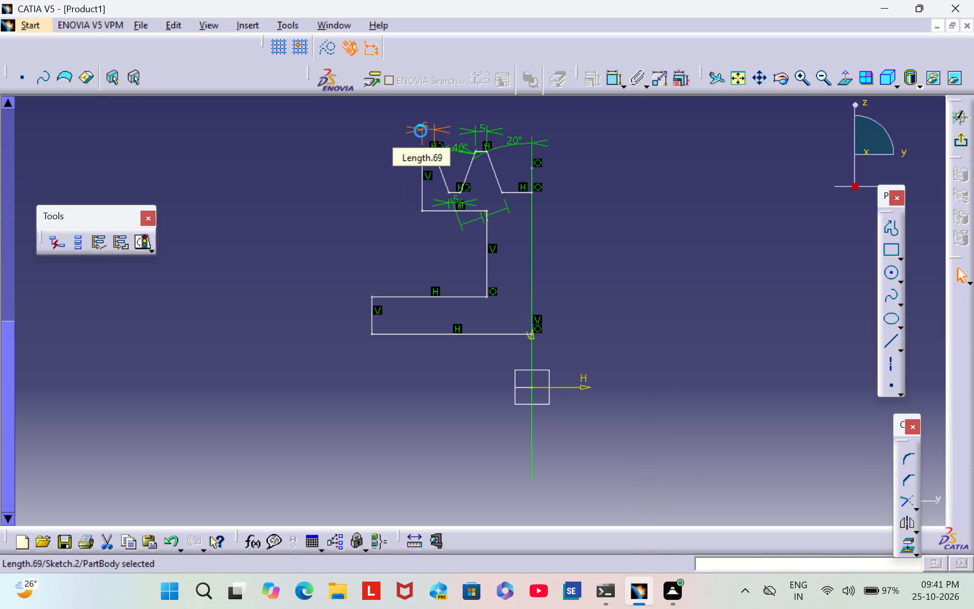
{"action": "left_click", "coordinate": [398, 203]}
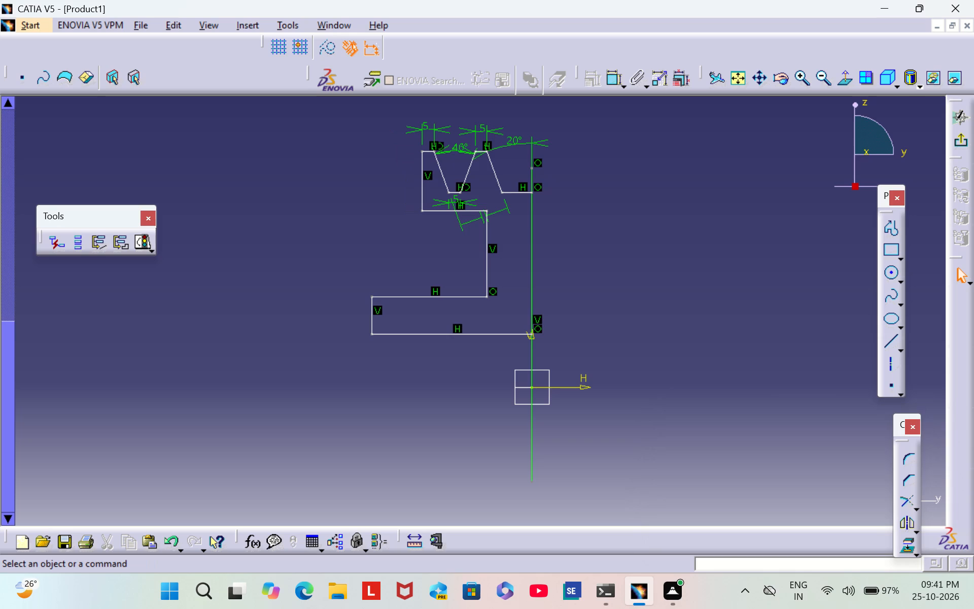
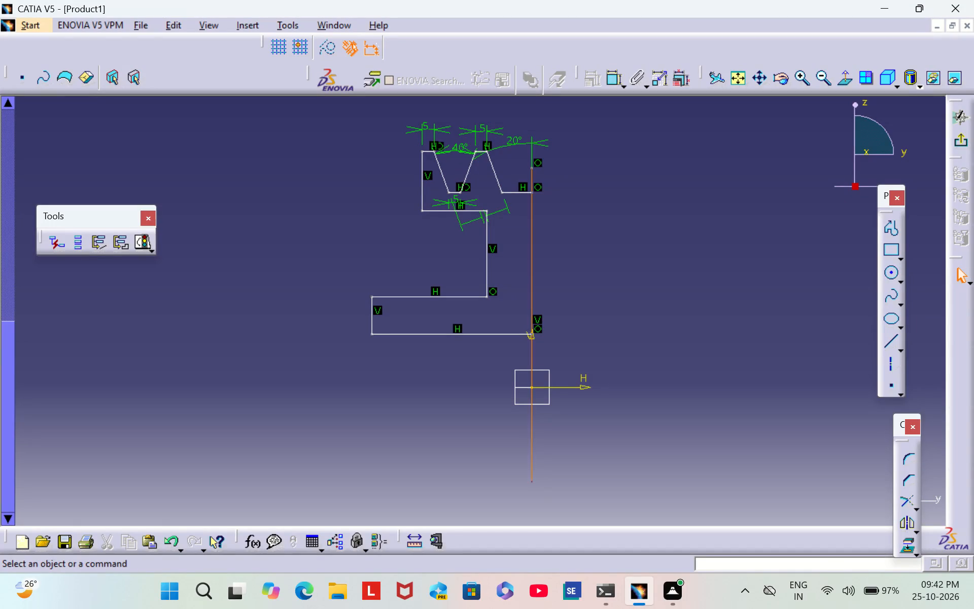
Dimension the half groove floor that meets the vertical centre line and set its length to 5 mm.
{"action": "left_click", "coordinate": [614, 84]}
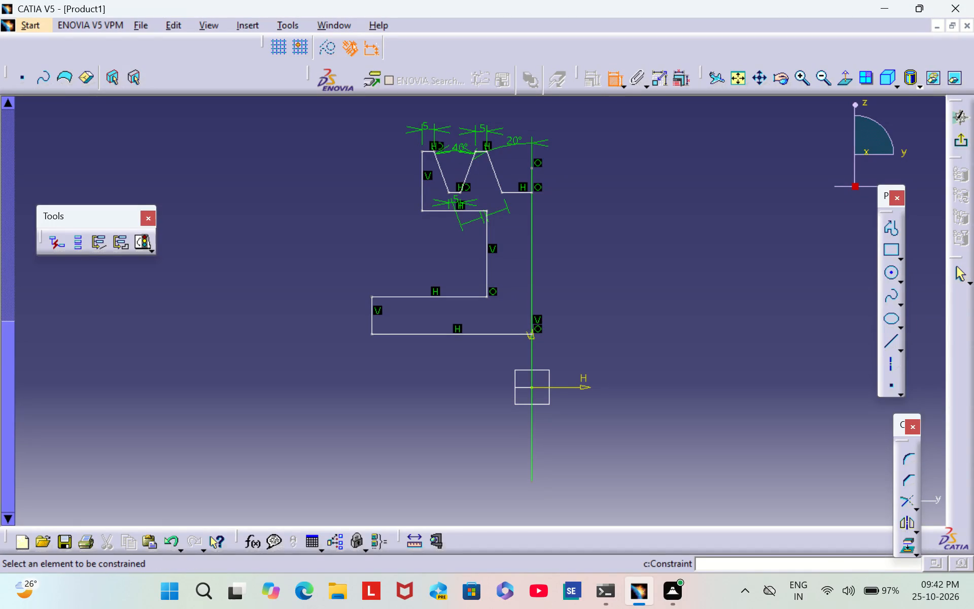
{"action": "left_click", "coordinate": [512, 192]}
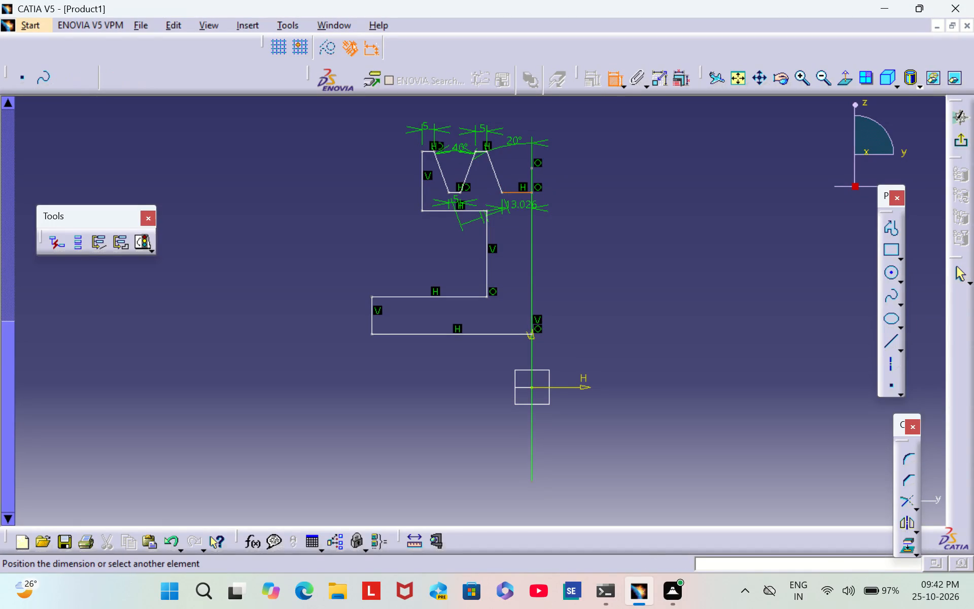
{"action": "left_click", "coordinate": [520, 202]}
{"action": "double_click", "coordinate": [517, 202]}
{"action": "key", "text": "BackSpace"}
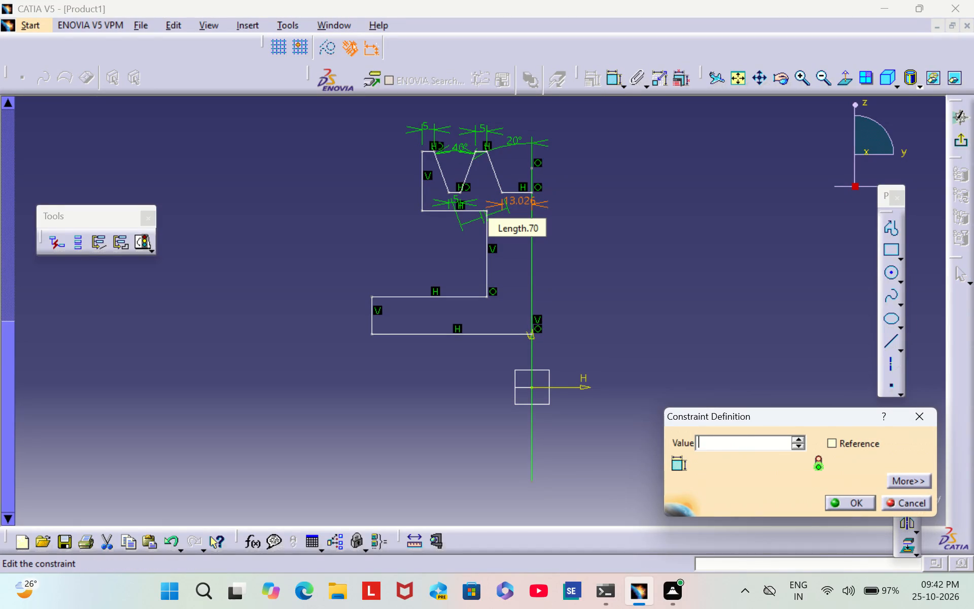
{"action": "key", "text": "5"}
{"action": "key", "text": "Return"}
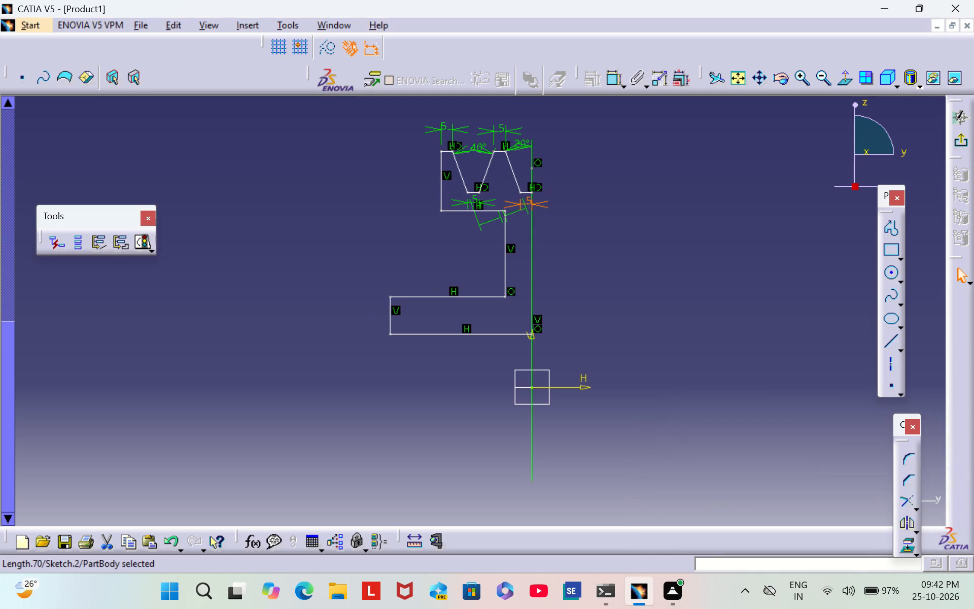
{"action": "left_click", "coordinate": [601, 208]}
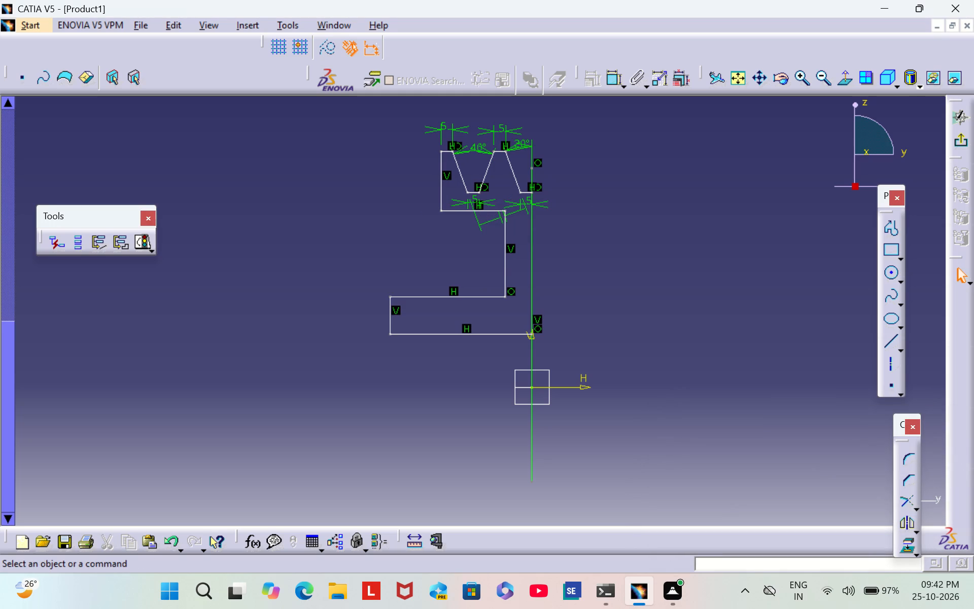
Dimension the distance from the sketch's horizontal axis to the hub's lower horizontal line and set it to 6 mm.
{"action": "double_click", "coordinate": [607, 79]}
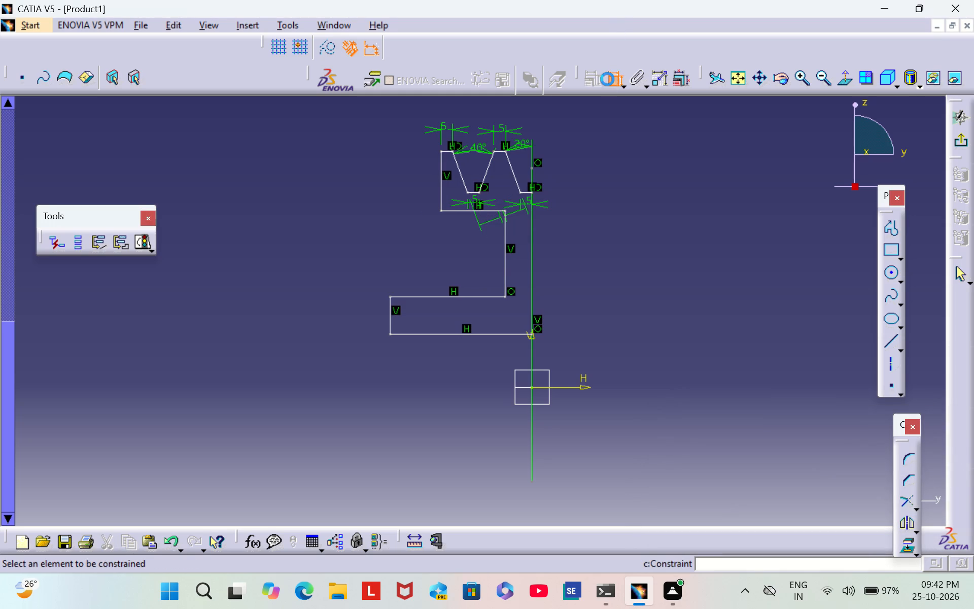
{"action": "left_click", "coordinate": [543, 388]}
{"action": "left_click", "coordinate": [472, 334]}
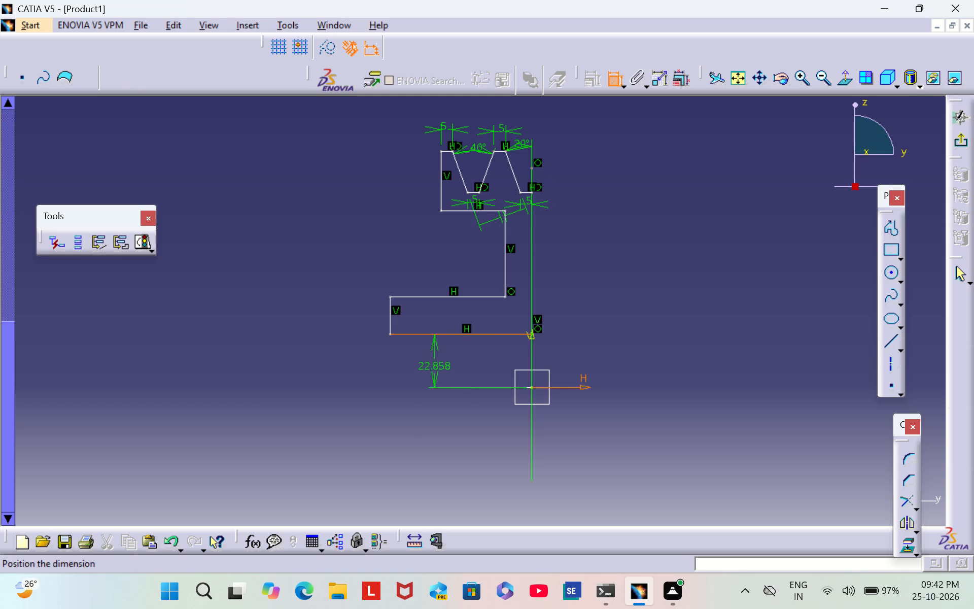
{"action": "left_click", "coordinate": [432, 365]}
{"action": "double_click", "coordinate": [429, 364]}
{"action": "key", "text": "BackSpace"}
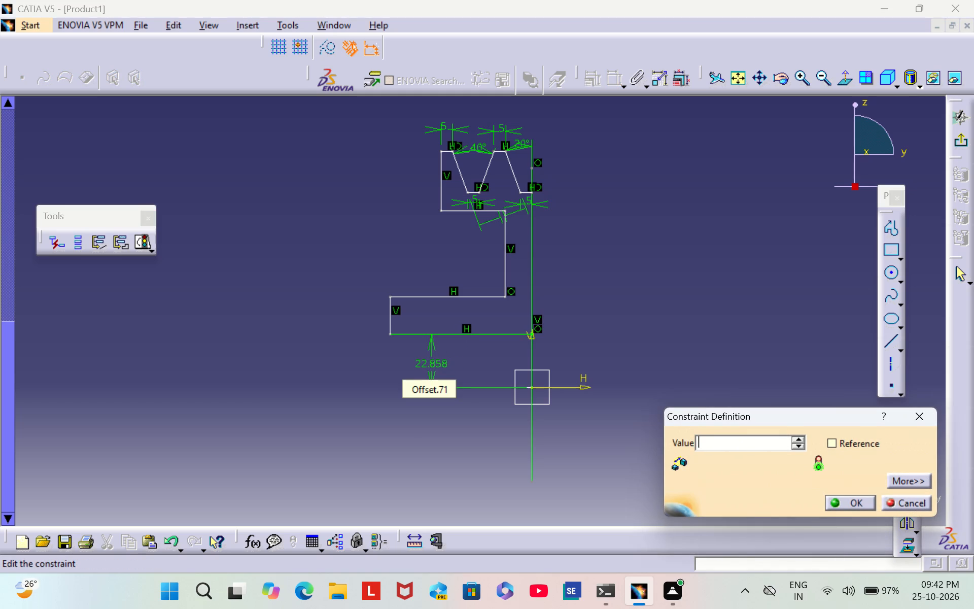
{"action": "key", "text": "6"}
{"action": "key", "text": "Return"}
{"action": "left_click", "coordinate": [431, 425]}
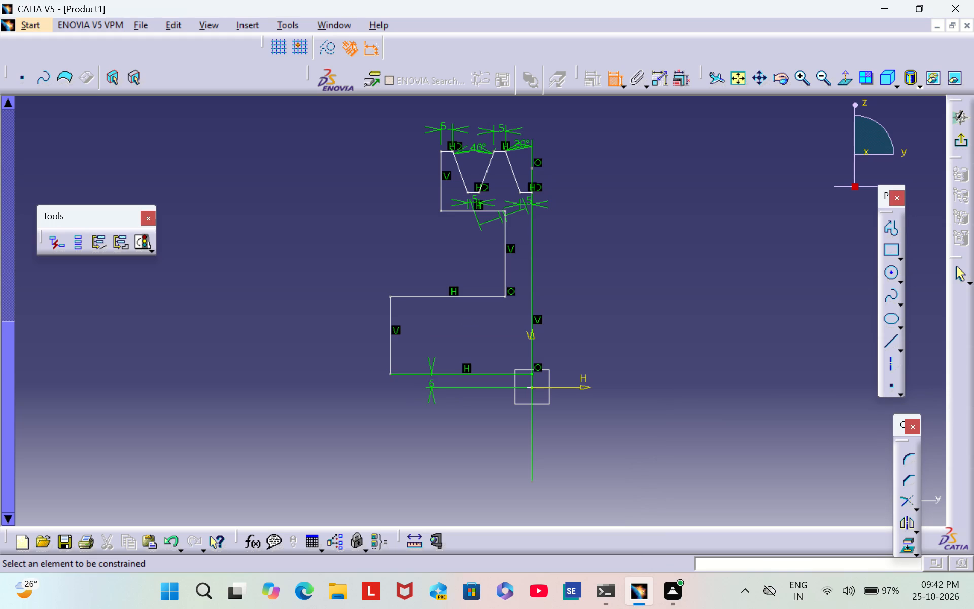
Dimension the distance from the hub's upper horizontal line to the sketch's horizontal axis and set it to 25 mm.
{"action": "left_click", "coordinate": [453, 297]}
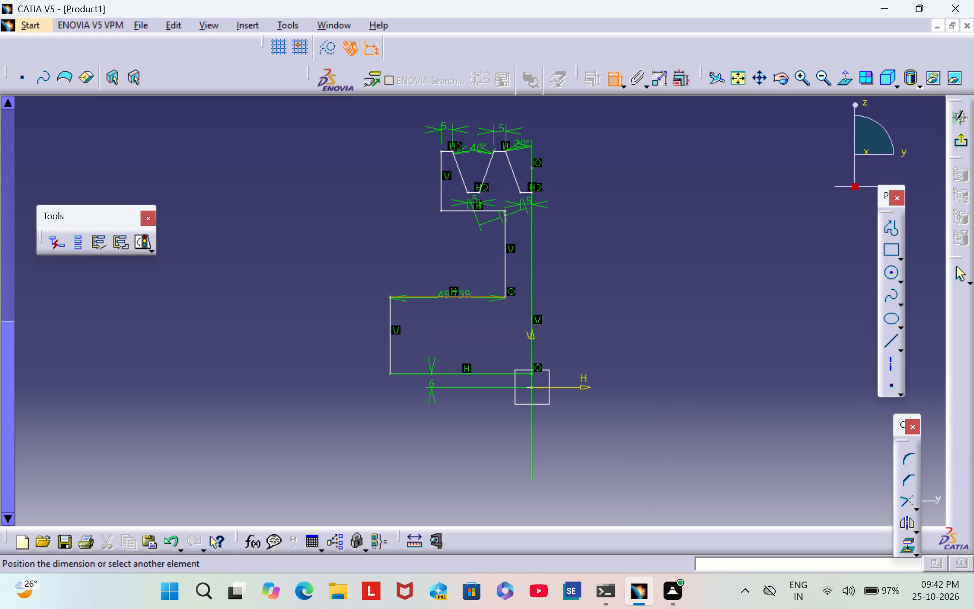
{"action": "left_click", "coordinate": [575, 386]}
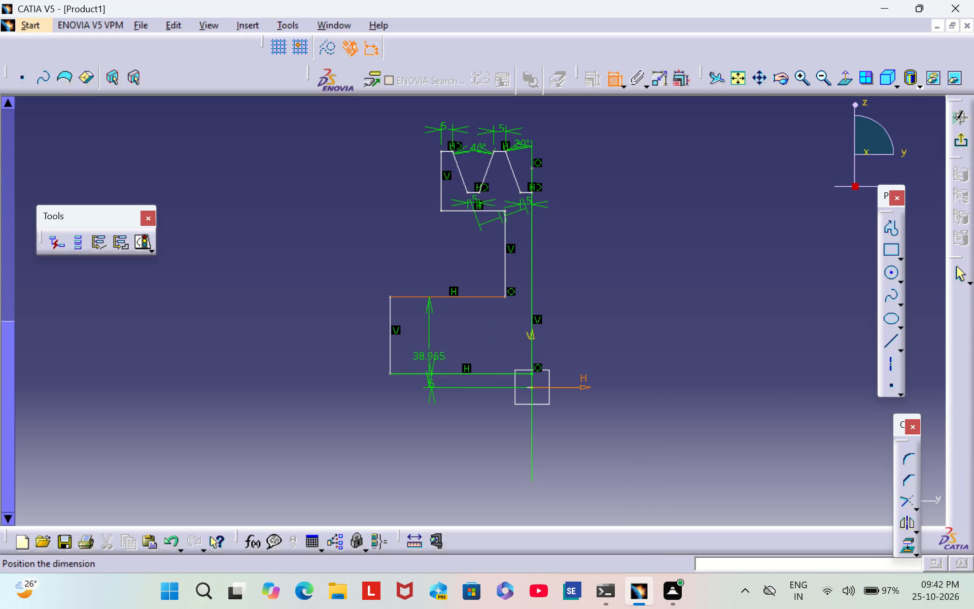
{"action": "left_click", "coordinate": [368, 362]}
{"action": "left_click", "coordinate": [355, 353]}
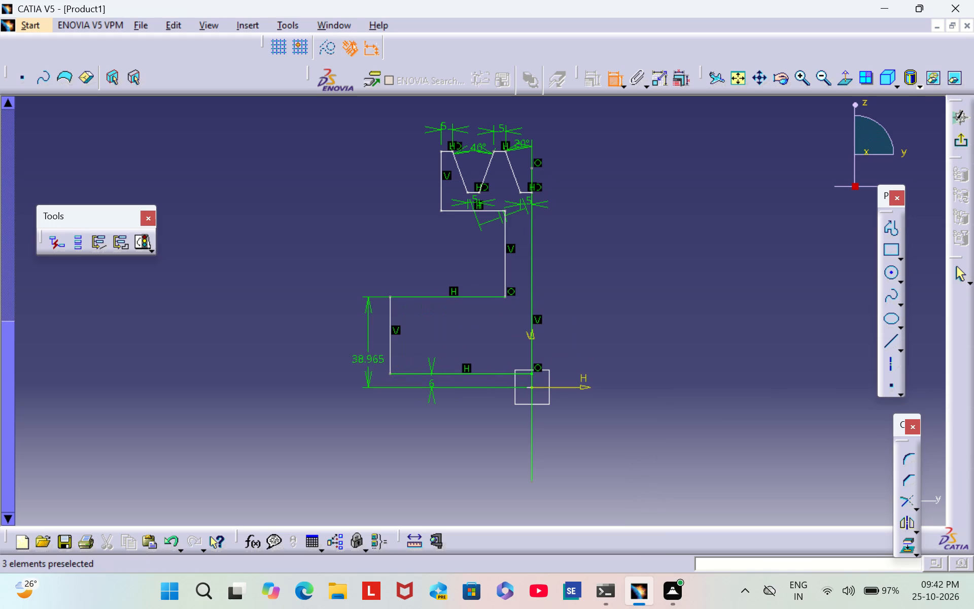
{"action": "double_click", "coordinate": [368, 360]}
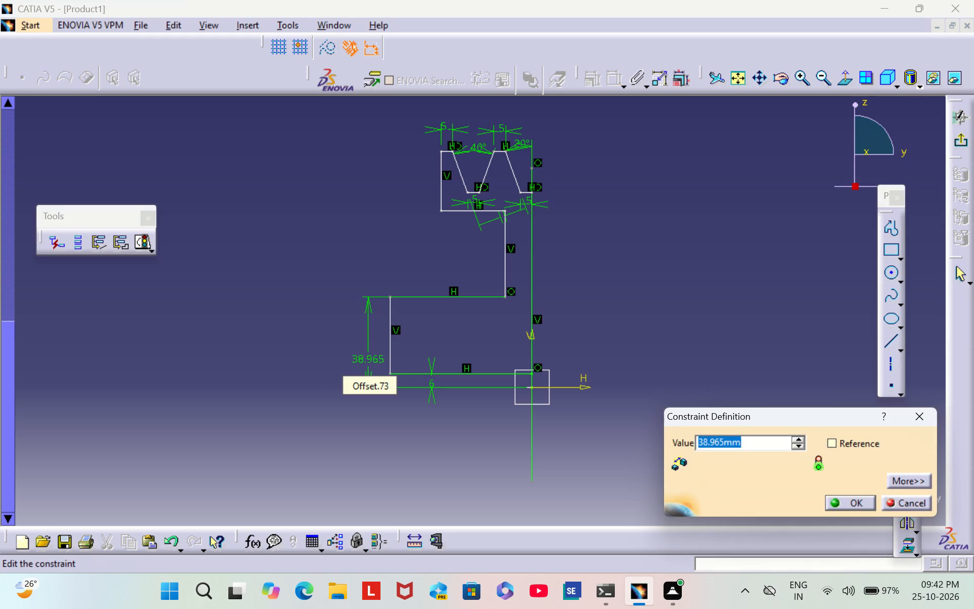
{"action": "key", "text": "BackSpace"}
{"action": "type", "text": "25"}
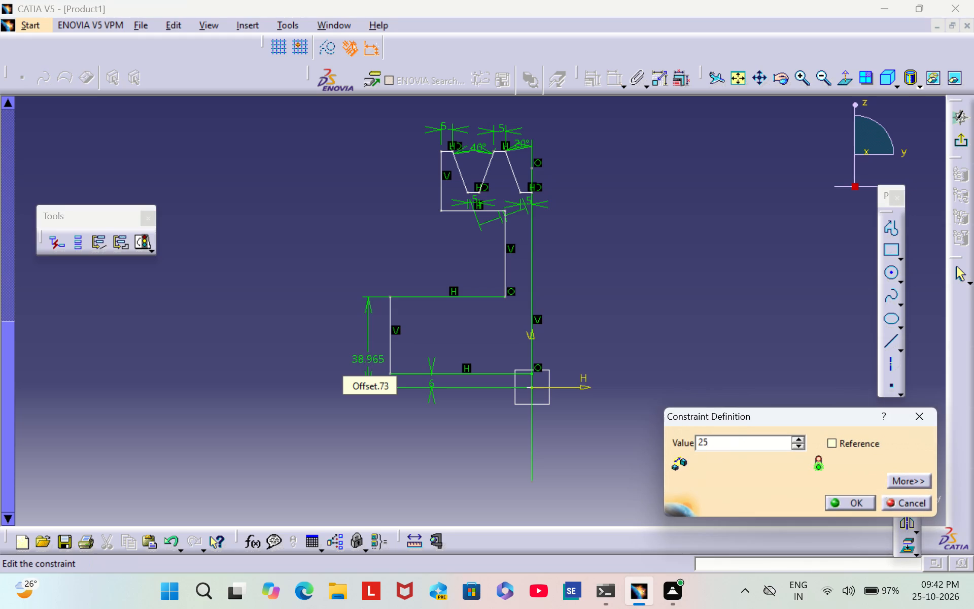
{"action": "key", "text": "Return"}
{"action": "left_click", "coordinate": [325, 381]}
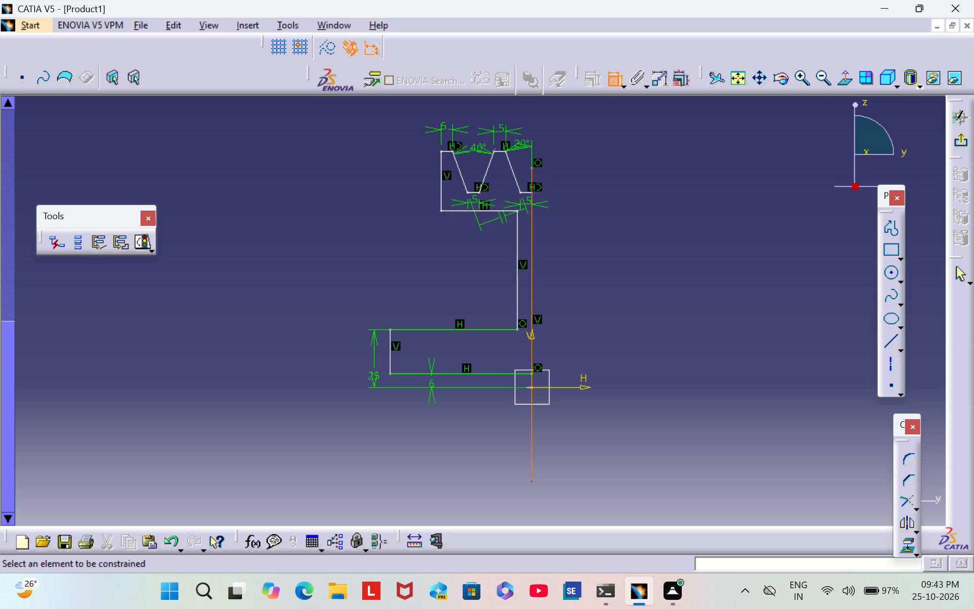
Dimension the distance between the web's vertical line and the vertical centre line and set it to 11 mm.
{"action": "left_click", "coordinate": [515, 288]}
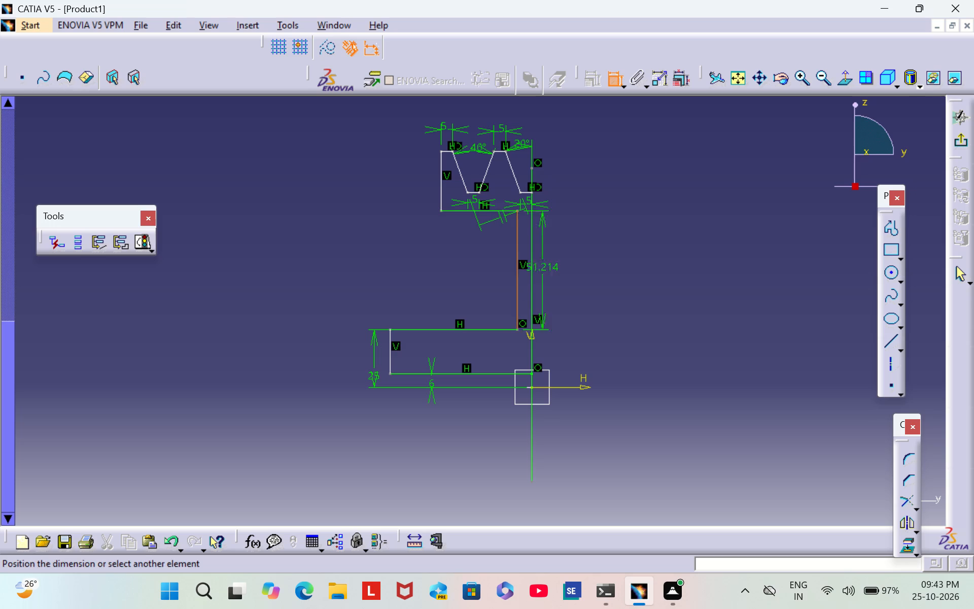
{"action": "left_click", "coordinate": [530, 277]}
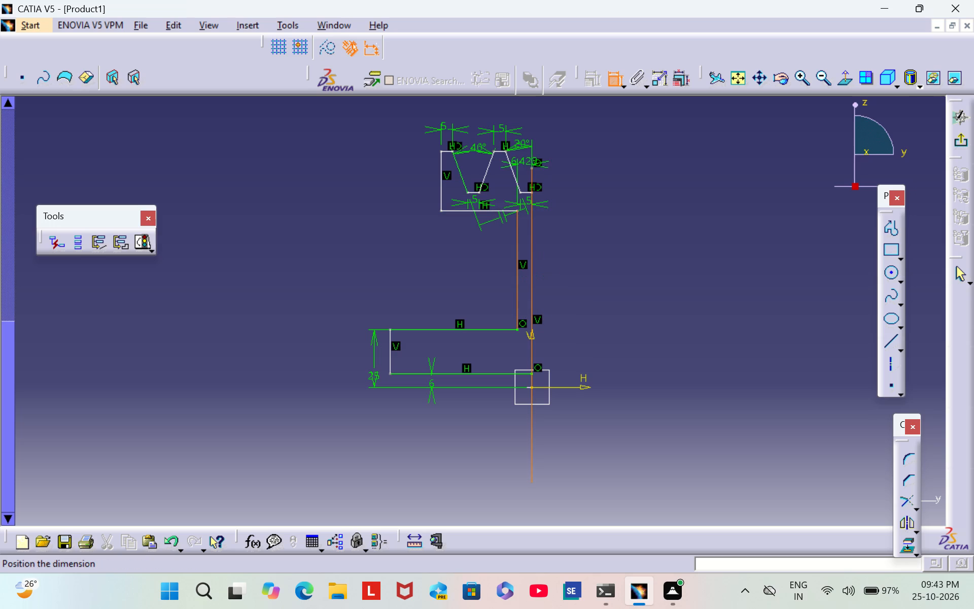
{"action": "left_click", "coordinate": [480, 276]}
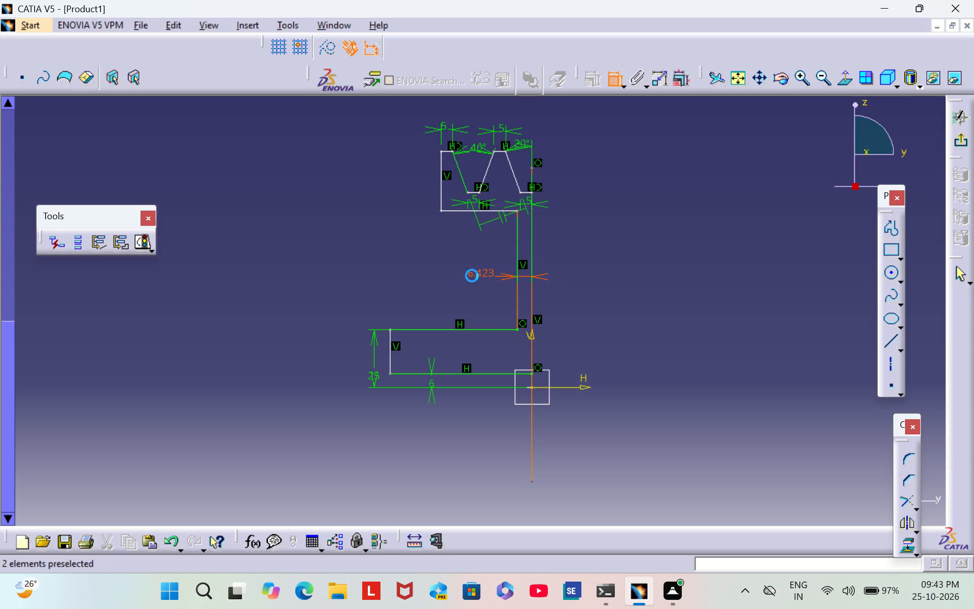
{"action": "double_click", "coordinate": [474, 272]}
{"action": "key", "text": "BackSpace"}
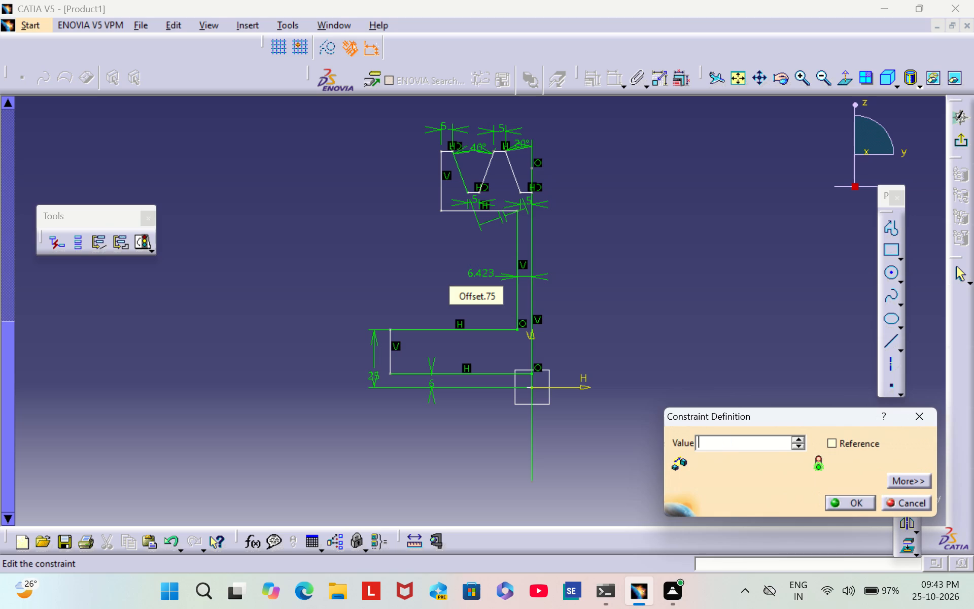
{"action": "type", "text": "11"}
{"action": "key", "text": "Return"}
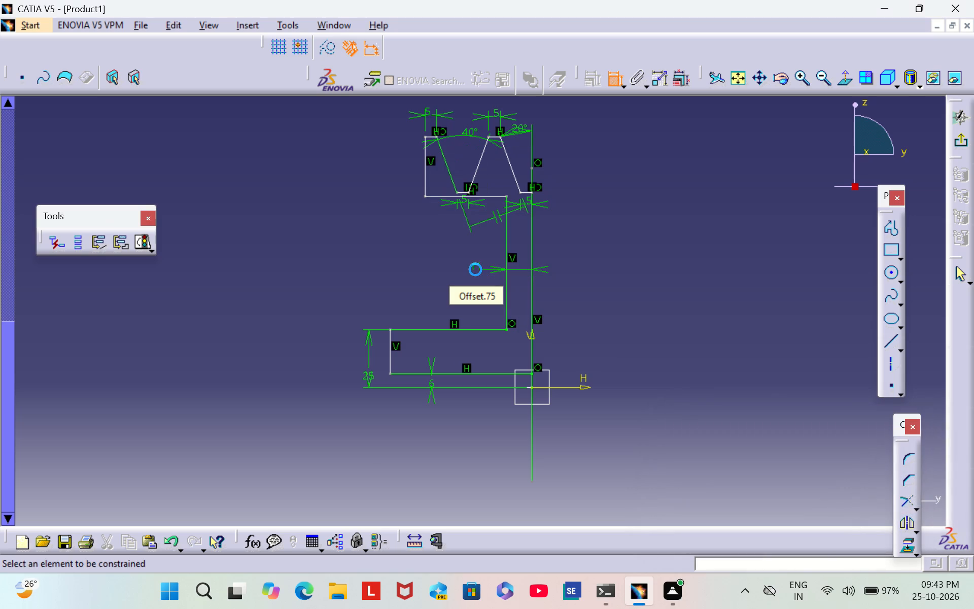
{"action": "left_click", "coordinate": [586, 278]}
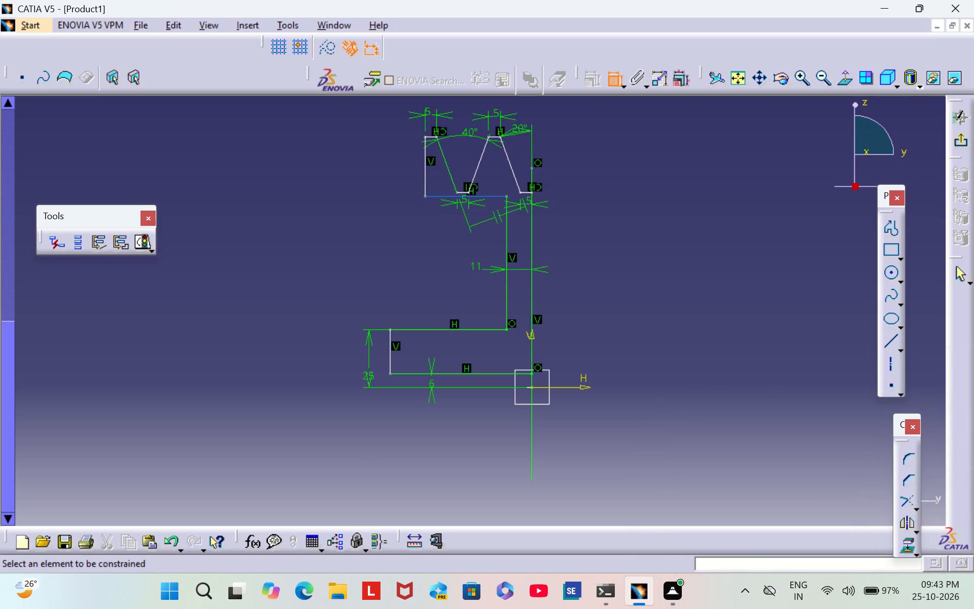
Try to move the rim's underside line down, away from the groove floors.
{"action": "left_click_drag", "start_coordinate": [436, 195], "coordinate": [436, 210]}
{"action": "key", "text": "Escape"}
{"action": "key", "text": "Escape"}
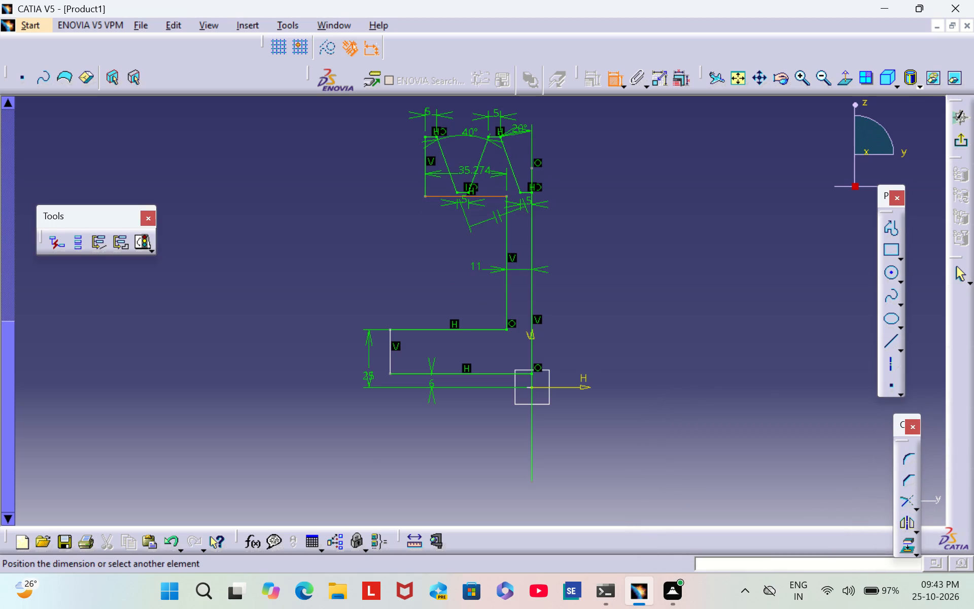
Set the existing offset dimension between the web's vertical line and the vertical centre line to 11 mm.
{"action": "double_click", "coordinate": [482, 274]}
{"action": "key", "text": "BackSpace"}
{"action": "type", "text": "11"}
{"action": "key", "text": "Return"}
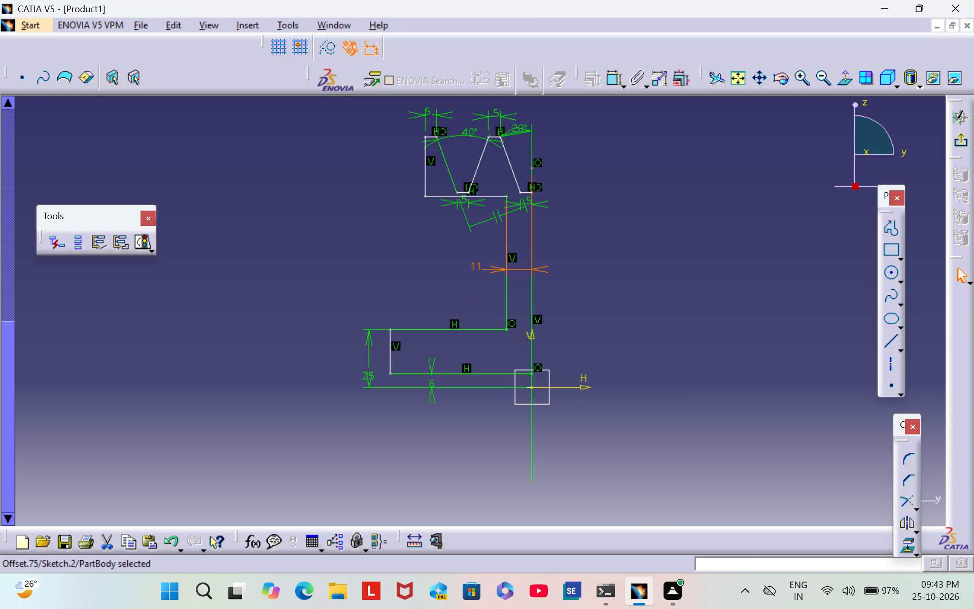
{"action": "left_click", "coordinate": [656, 286]}
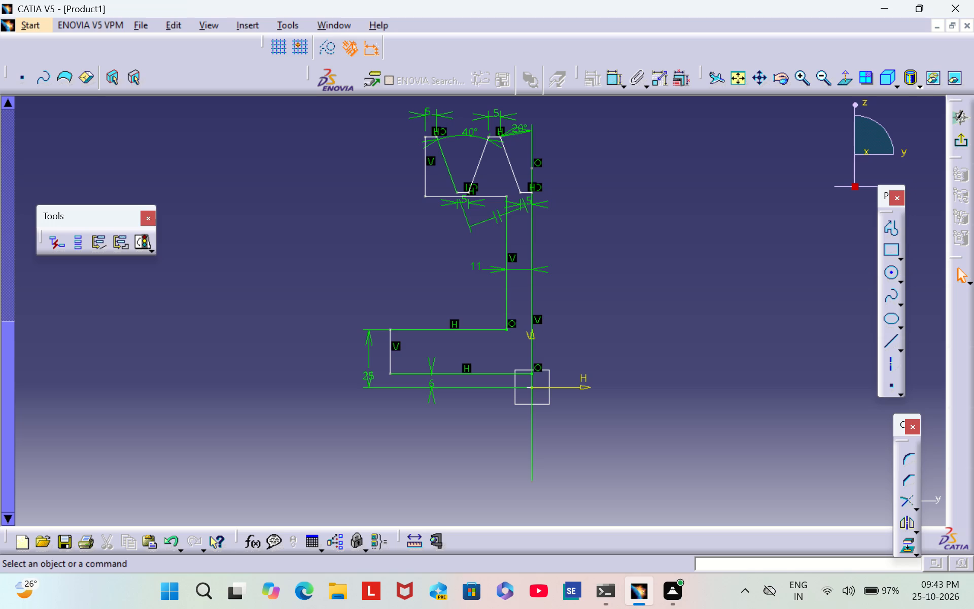
Dimension the distance from the vertical centre line to the hub's vertical end face and set it to 35 mm.
{"action": "left_click", "coordinate": [613, 84]}
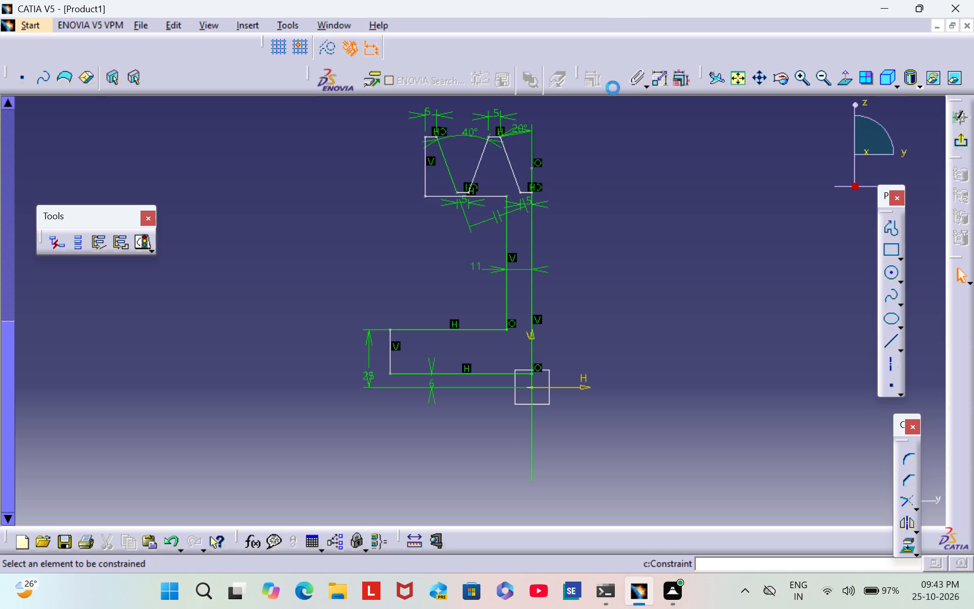
{"action": "left_click", "coordinate": [529, 301]}
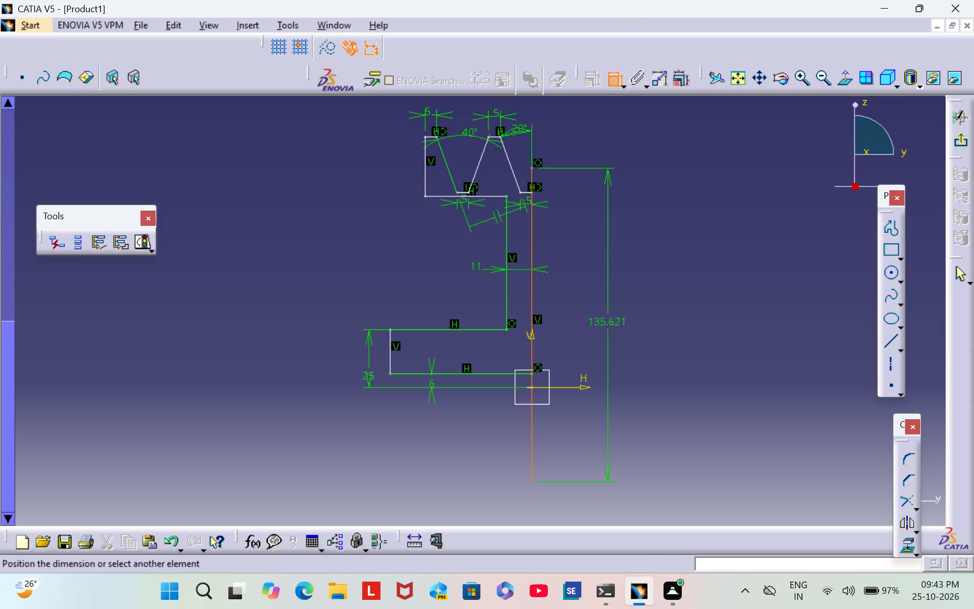
{"action": "left_click", "coordinate": [389, 345]}
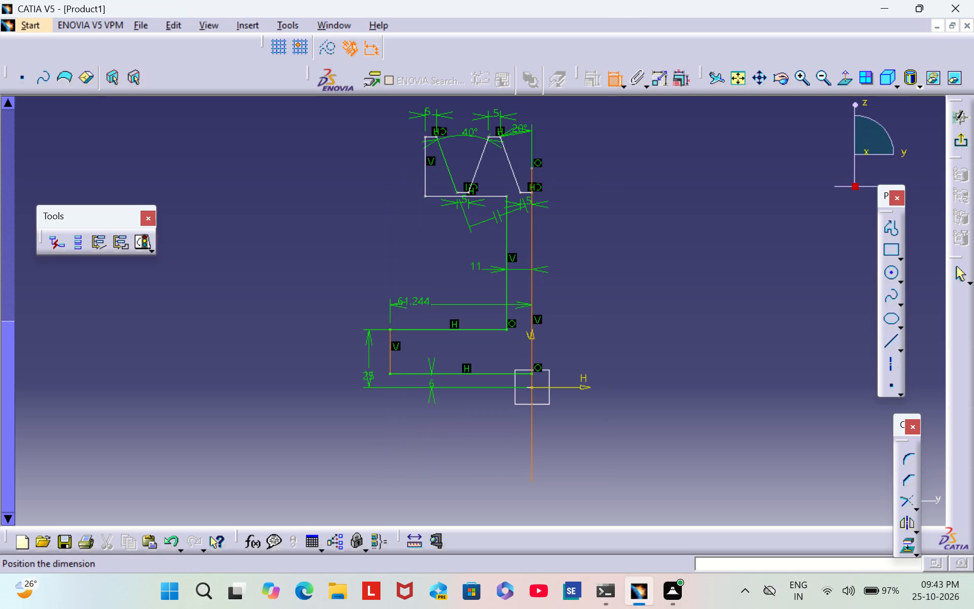
{"action": "left_click", "coordinate": [454, 310]}
{"action": "double_click", "coordinate": [453, 310]}
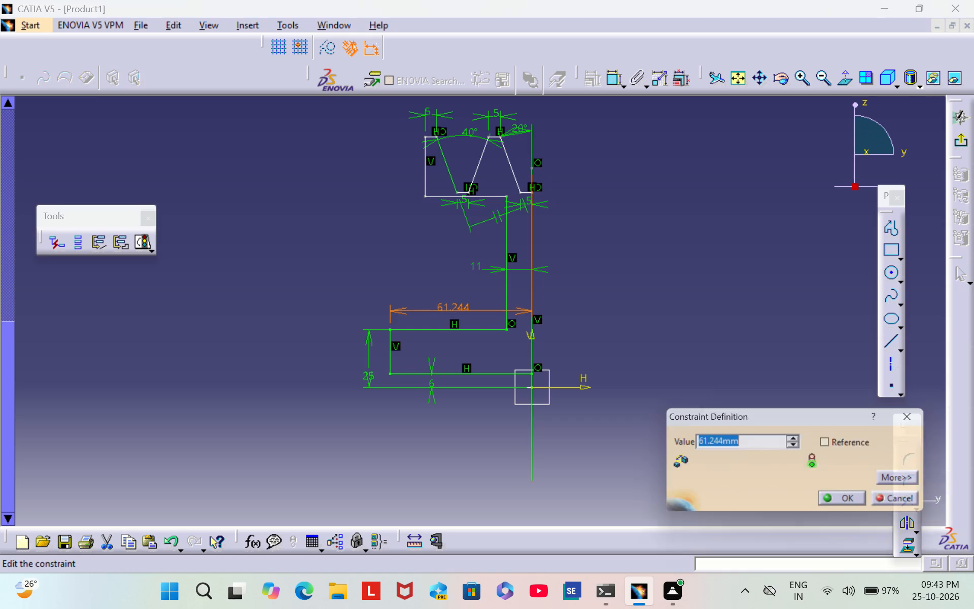
{"action": "key", "text": "BackSpace"}
{"action": "type", "text": "35"}
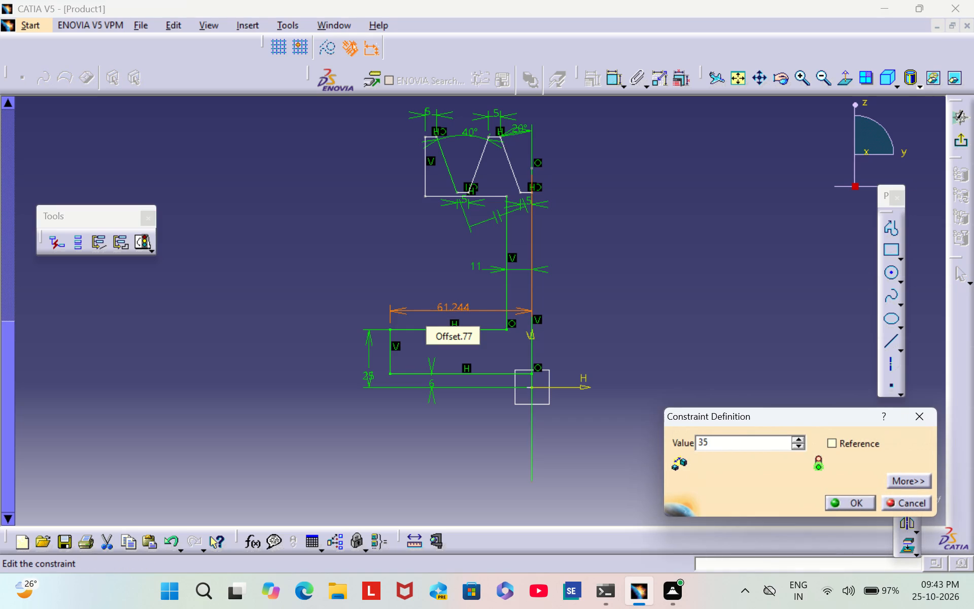
{"action": "key", "text": "Return"}
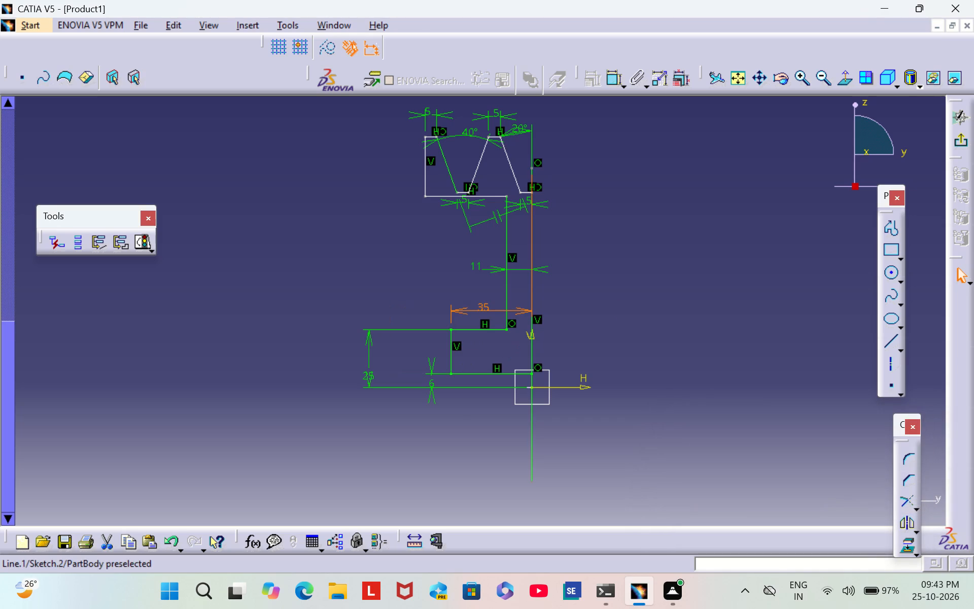
{"action": "left_click", "coordinate": [622, 311]}
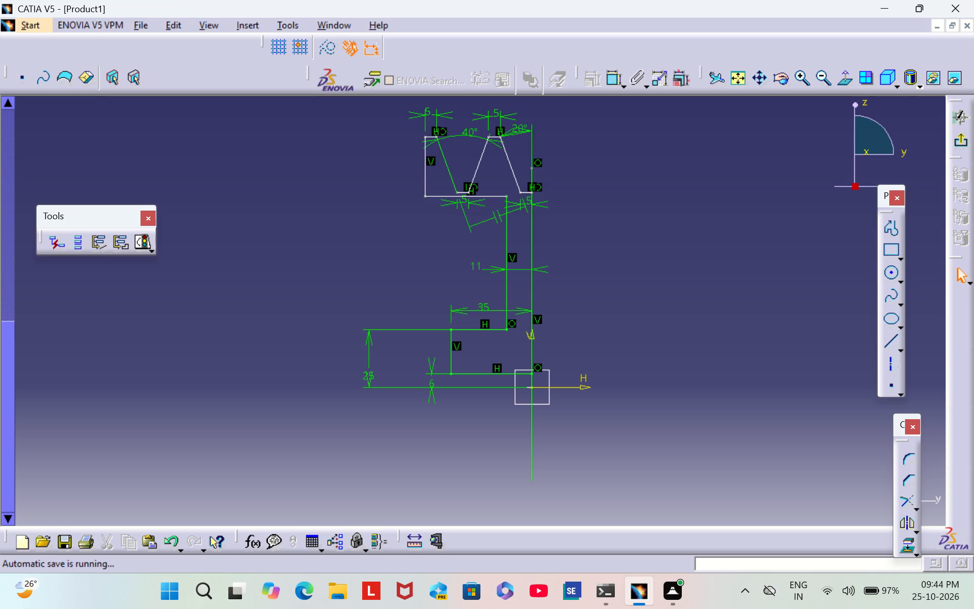
Dimension the distance from the vertical centre line to the rim's vertical end face and set it to 78/2 mm.
{"action": "left_click", "coordinate": [612, 81]}
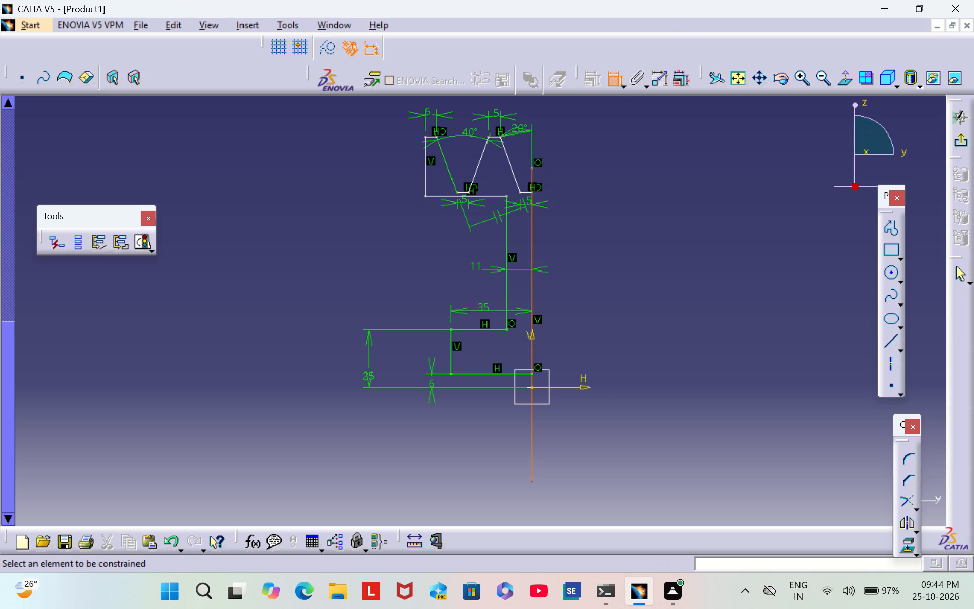
{"action": "left_click", "coordinate": [531, 176]}
{"action": "left_click", "coordinate": [424, 168]}
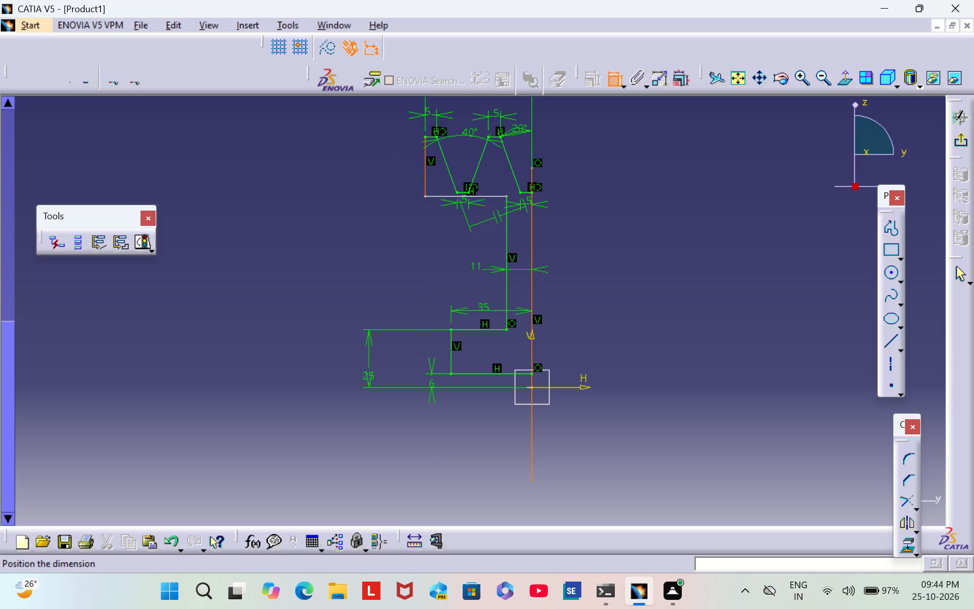
{"action": "left_click", "coordinate": [382, 184]}
{"action": "double_click", "coordinate": [378, 180]}
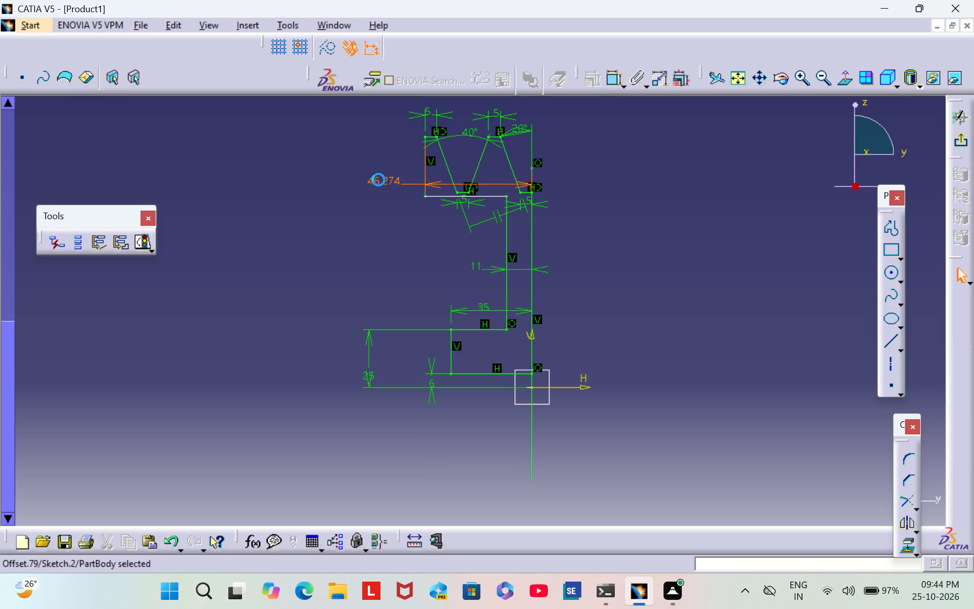
{"action": "key", "text": "BackSpace"}
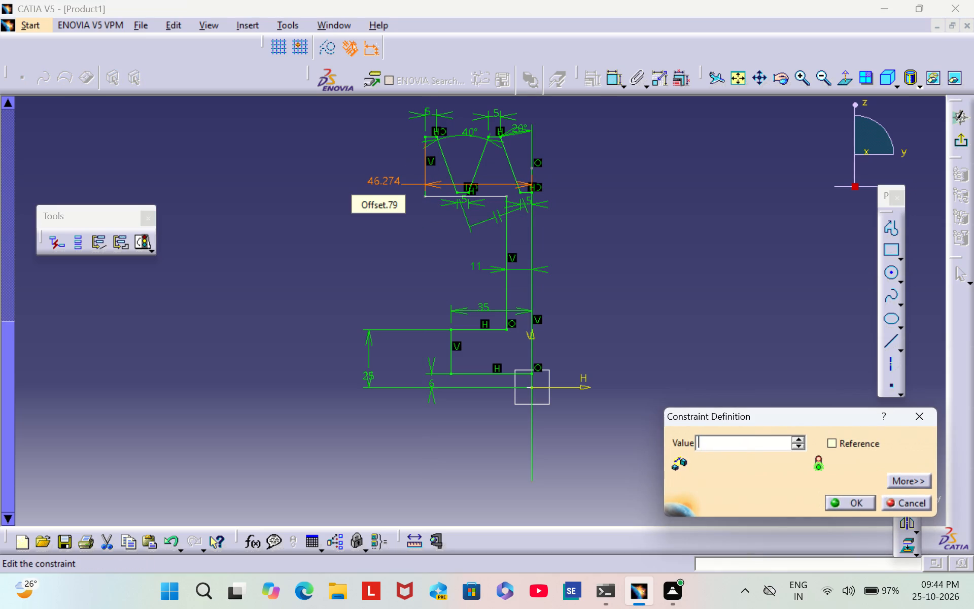
{"action": "type", "text": "78"}
{"action": "type", "text": "/2"}
{"action": "key", "text": "Return"}
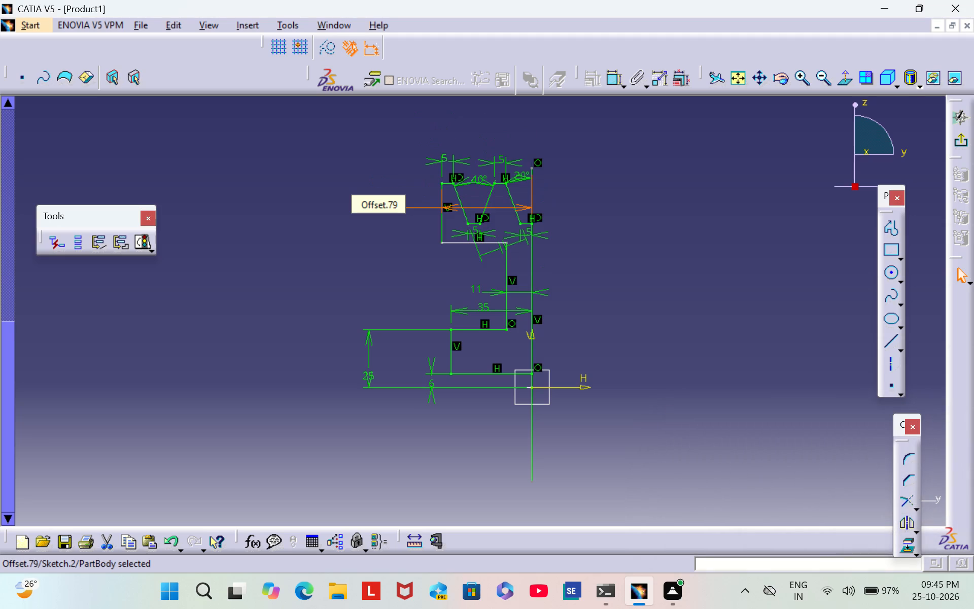
{"action": "left_click", "coordinate": [403, 282]}
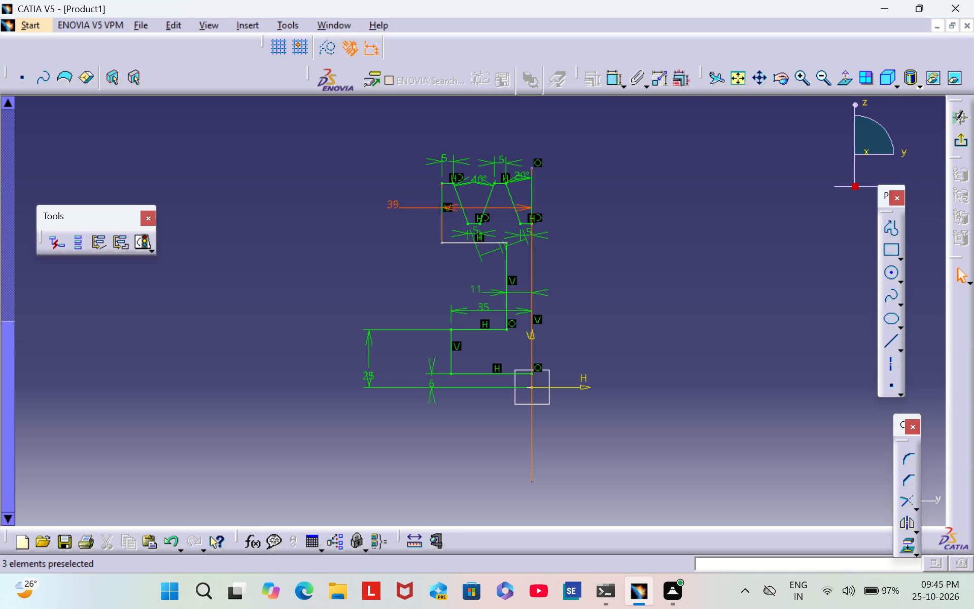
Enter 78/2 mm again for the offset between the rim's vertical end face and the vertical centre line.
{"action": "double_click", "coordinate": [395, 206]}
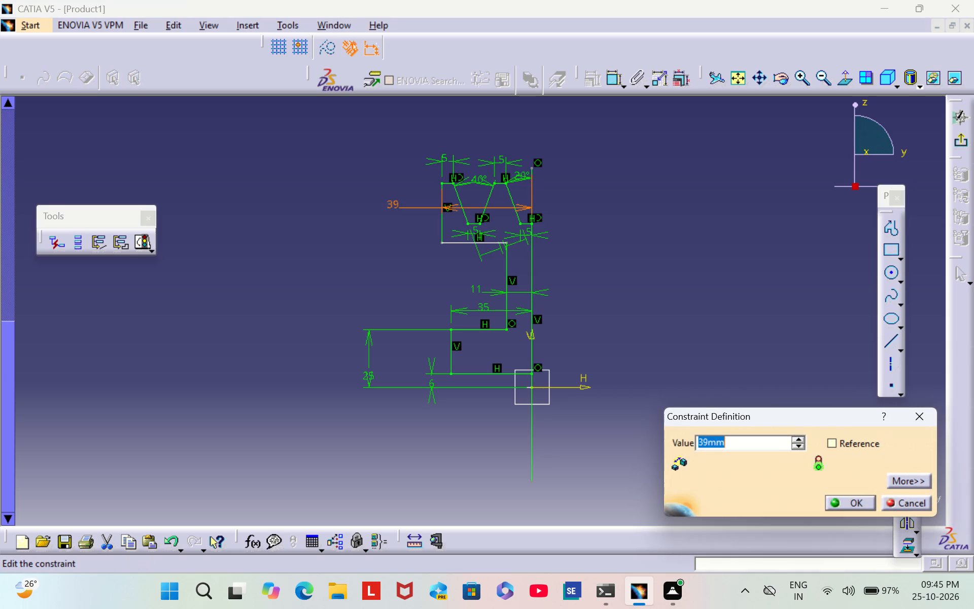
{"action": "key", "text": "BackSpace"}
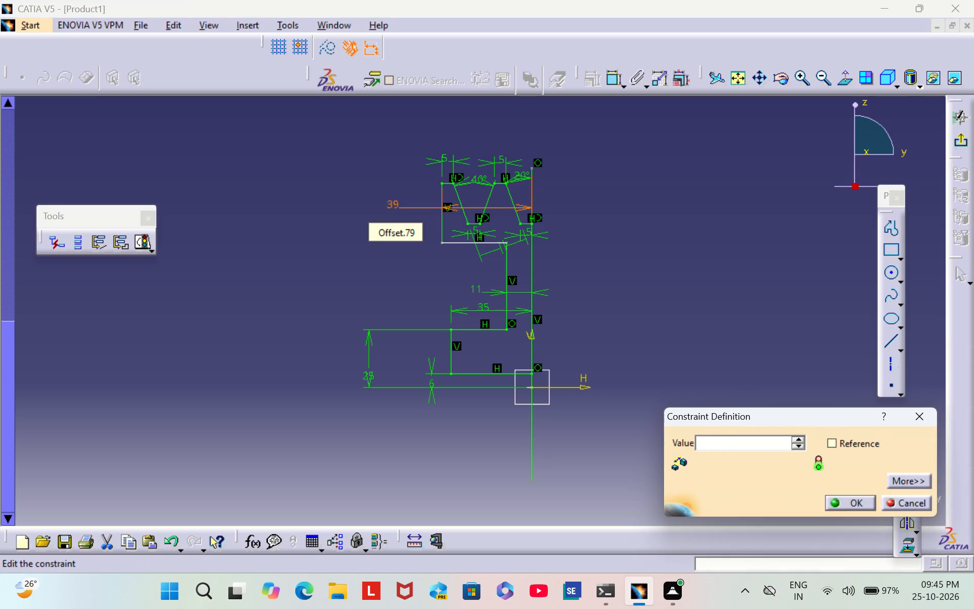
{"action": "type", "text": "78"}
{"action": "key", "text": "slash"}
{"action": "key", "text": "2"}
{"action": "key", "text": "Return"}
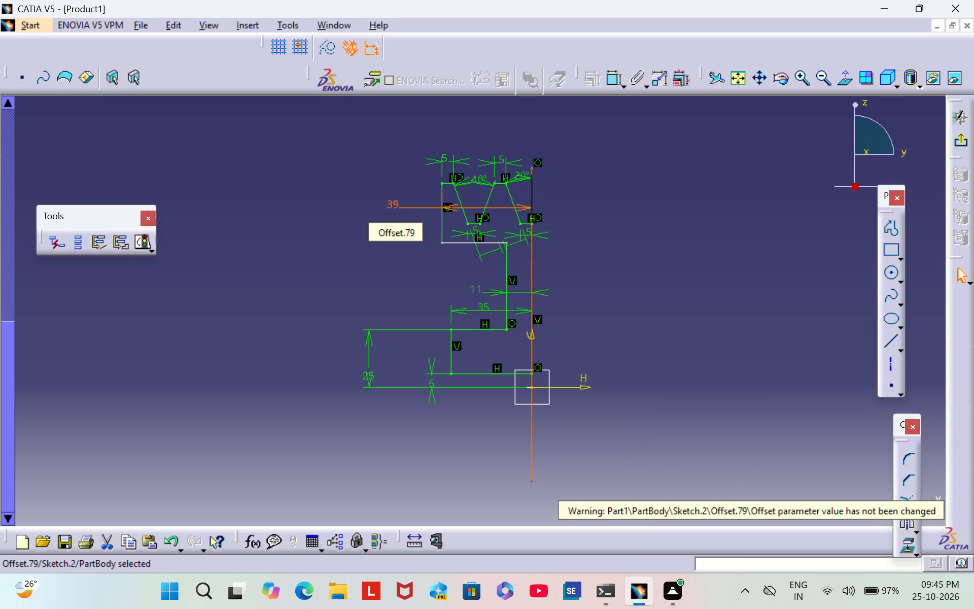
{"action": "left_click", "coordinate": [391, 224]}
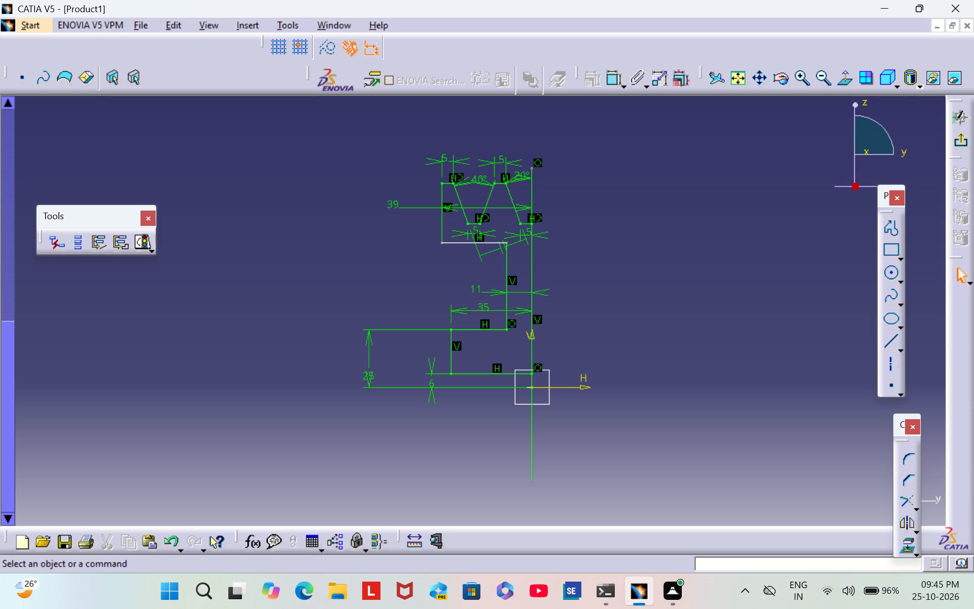
Delete the 40° angle dimension between the flanks of the full groove.
{"action": "right_click", "coordinate": [481, 182]}
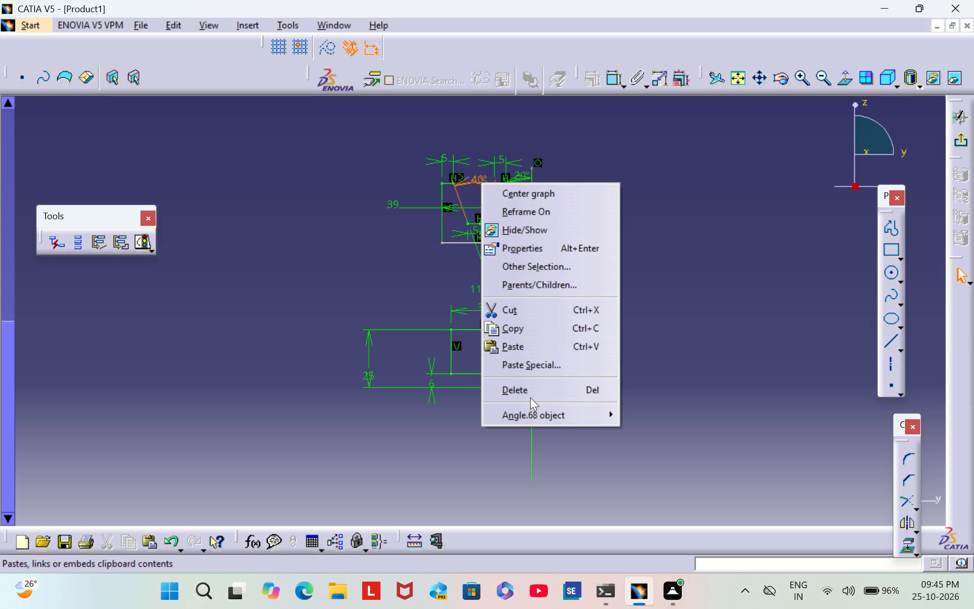
{"action": "left_click", "coordinate": [530, 388]}
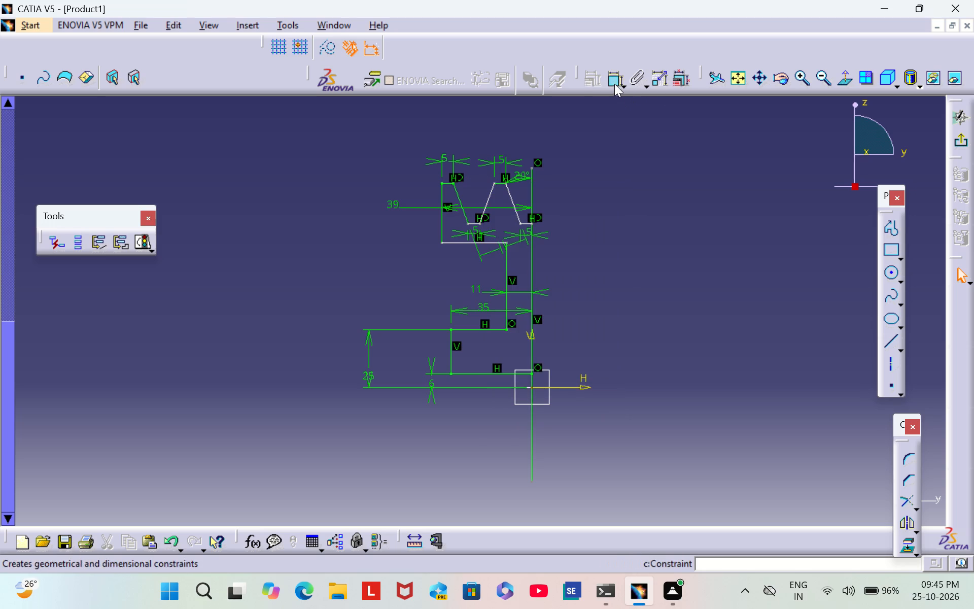
Dimension the groove depth from the rim's top land to the full groove's floor and set it to 18 mm.
{"action": "left_click", "coordinate": [614, 83]}
{"action": "left_click", "coordinate": [449, 184]}
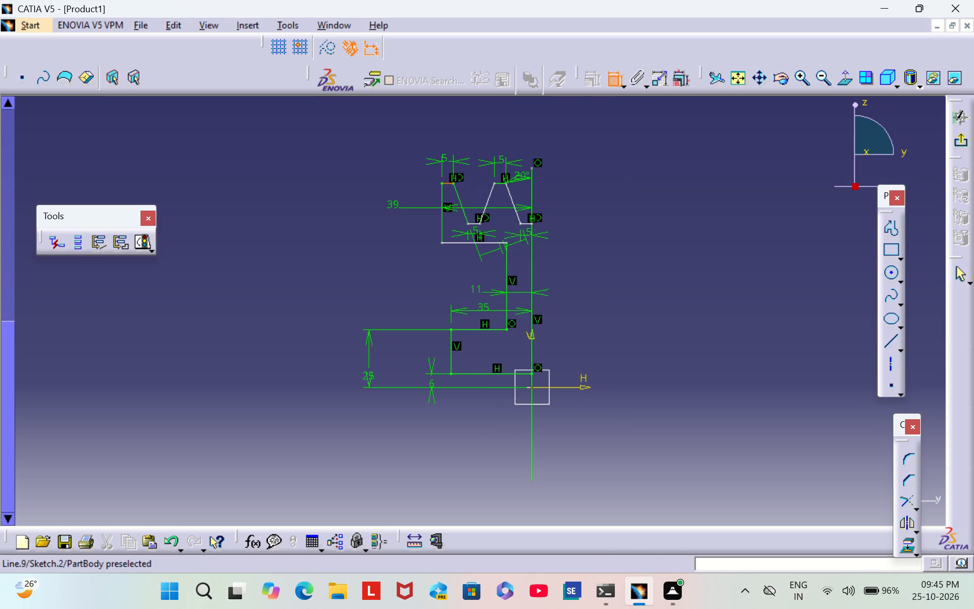
{"action": "left_click", "coordinate": [472, 223]}
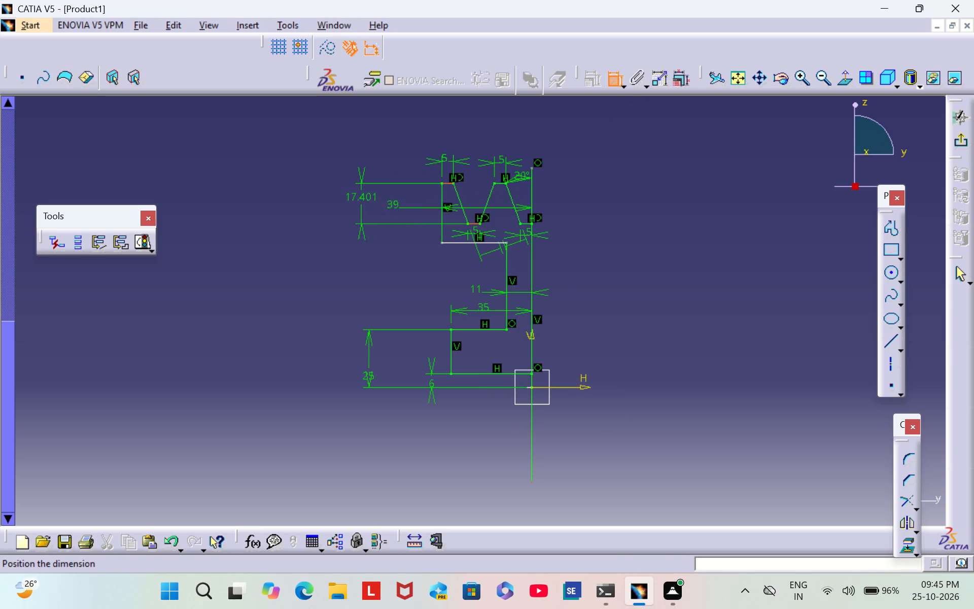
{"action": "left_click", "coordinate": [356, 201]}
{"action": "double_click", "coordinate": [356, 204]}
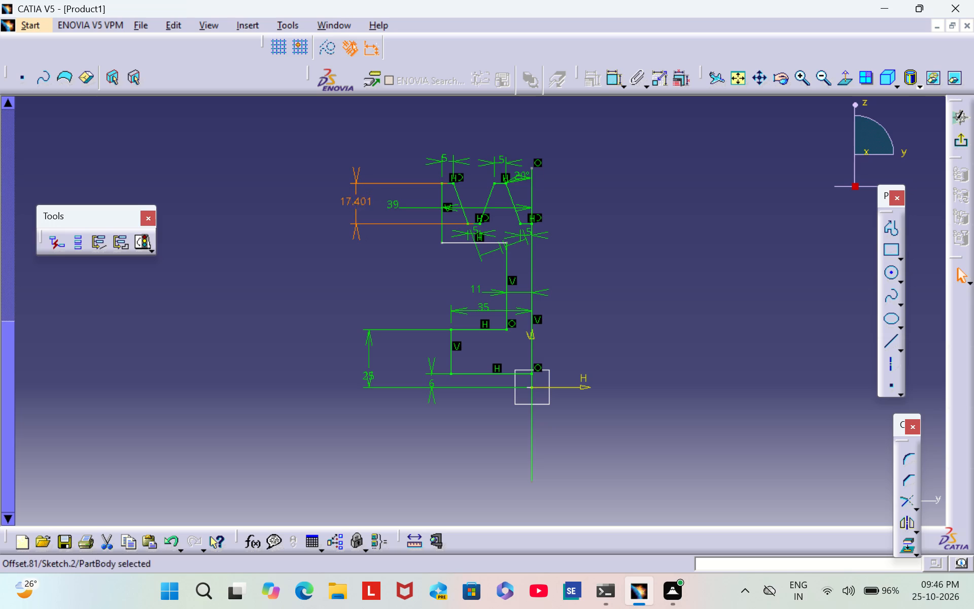
{"action": "key", "text": "BackSpace"}
{"action": "type", "text": "18"}
{"action": "key", "text": "Return"}
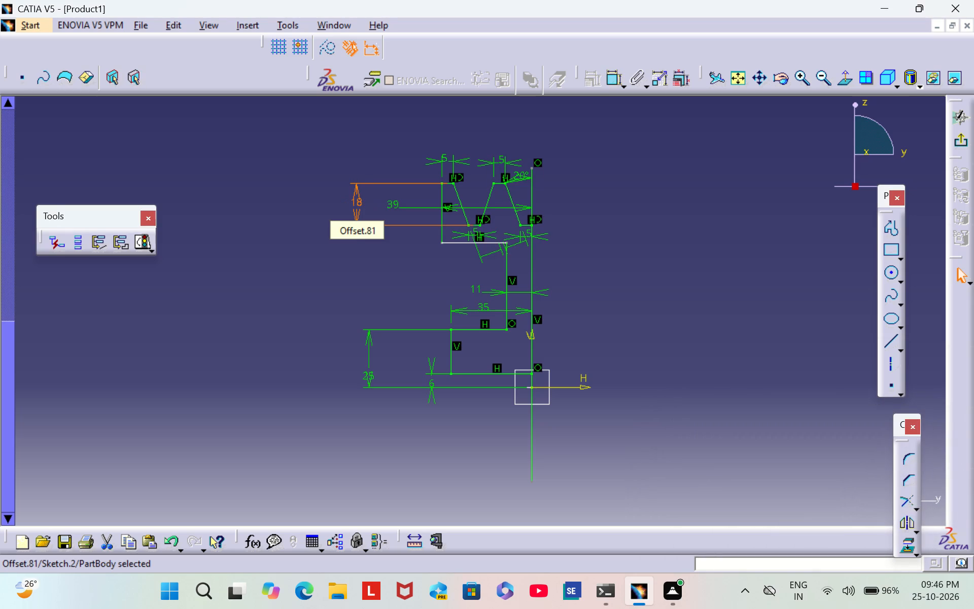
{"action": "left_click", "coordinate": [347, 268]}
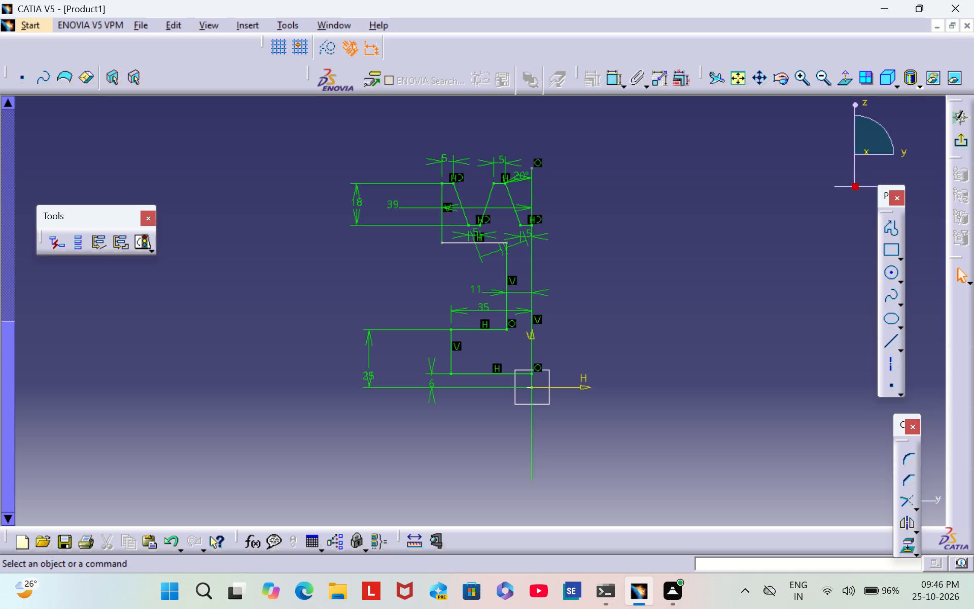
Dimension the rim's height from its top land to its underside line and set it to 25 mm.
{"action": "left_click", "coordinate": [609, 82]}
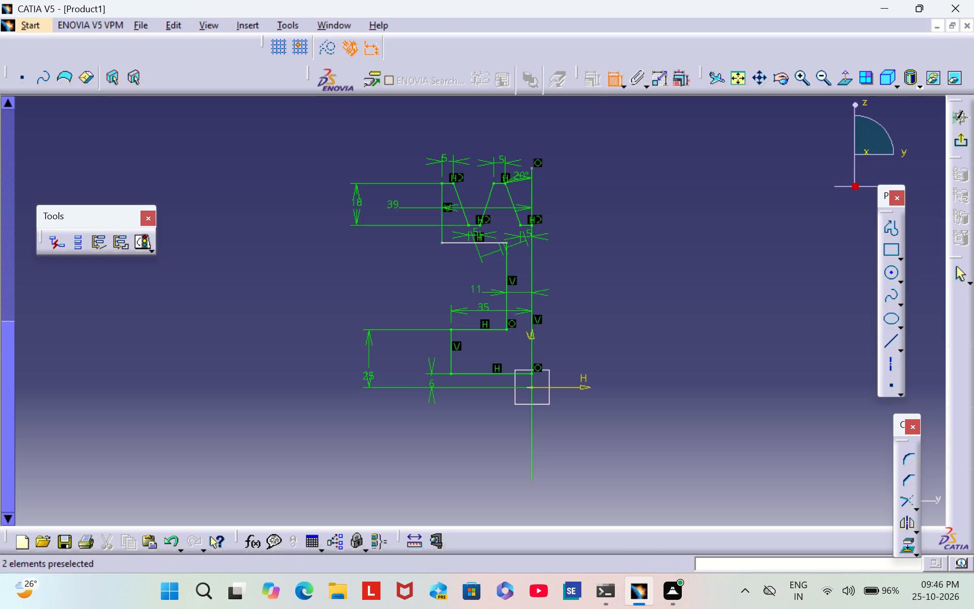
{"action": "left_click", "coordinate": [449, 183]}
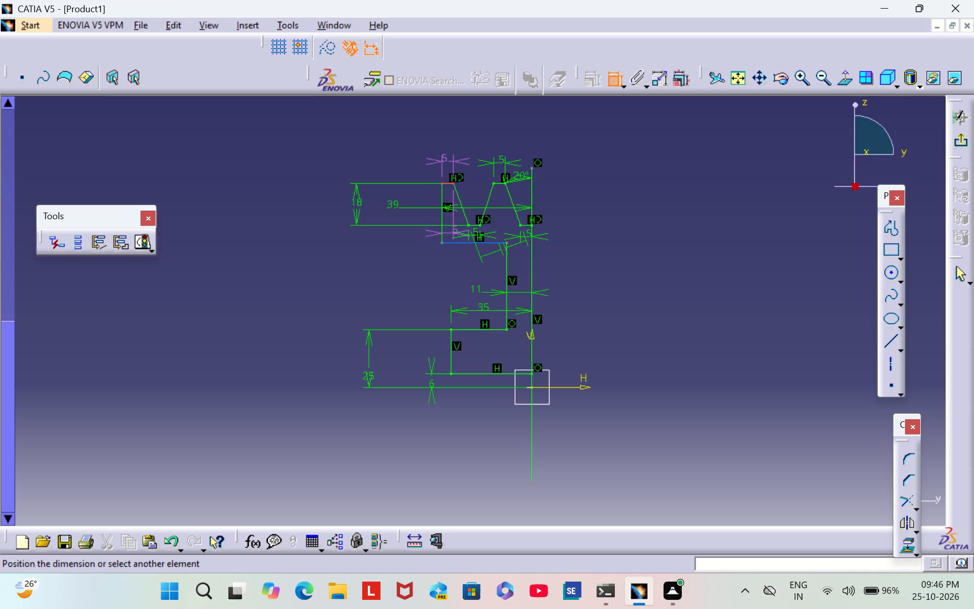
{"action": "left_click", "coordinate": [457, 242]}
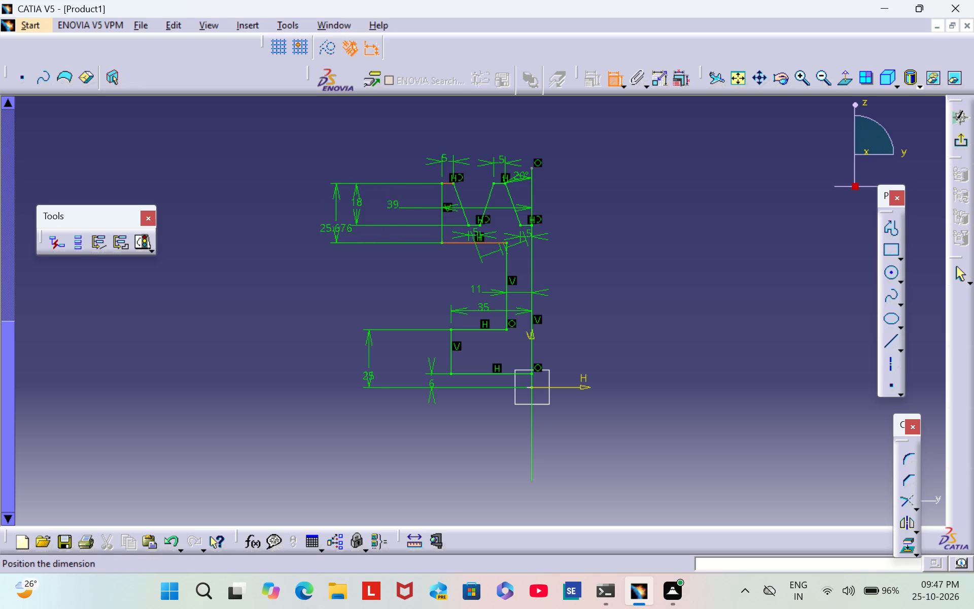
{"action": "left_click", "coordinate": [339, 218]}
{"action": "double_click", "coordinate": [335, 217]}
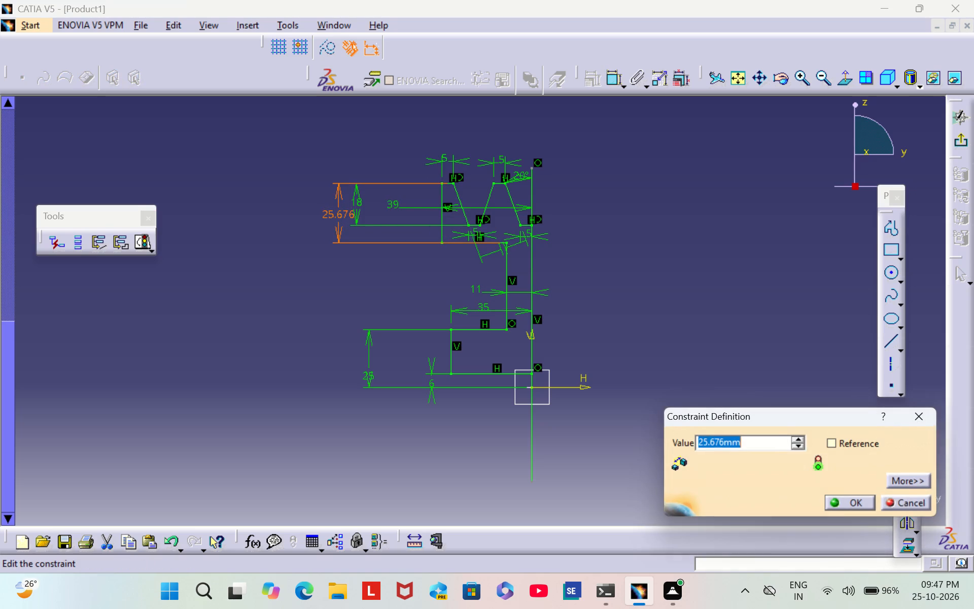
{"action": "key", "text": "BackSpace"}
{"action": "type", "text": "25"}
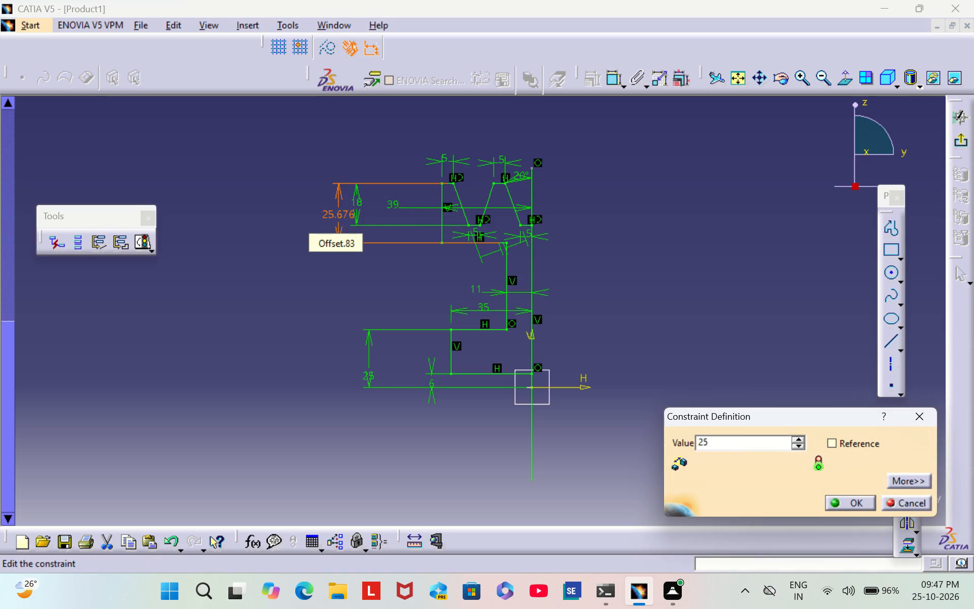
{"action": "key", "text": "Return"}
{"action": "left_click", "coordinate": [357, 287]}
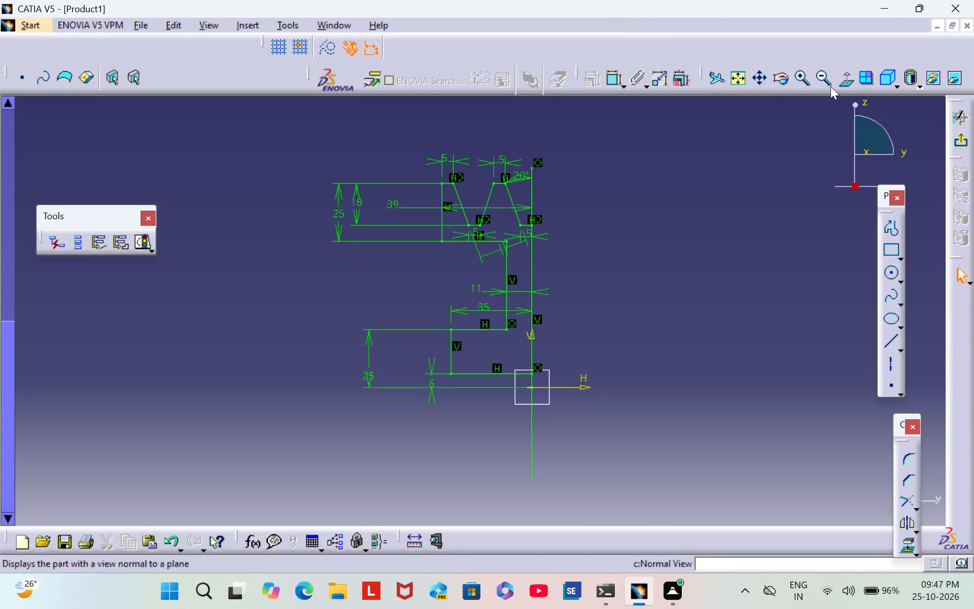
Examine the corner where the hub's lower horizontal line meets the vertical centre line, and the dimensioned profile up to the grooves.
{"action": "triple_click", "coordinate": [805, 85]}
{"action": "triple_click", "coordinate": [805, 85]}
{"action": "triple_click", "coordinate": [805, 85]}
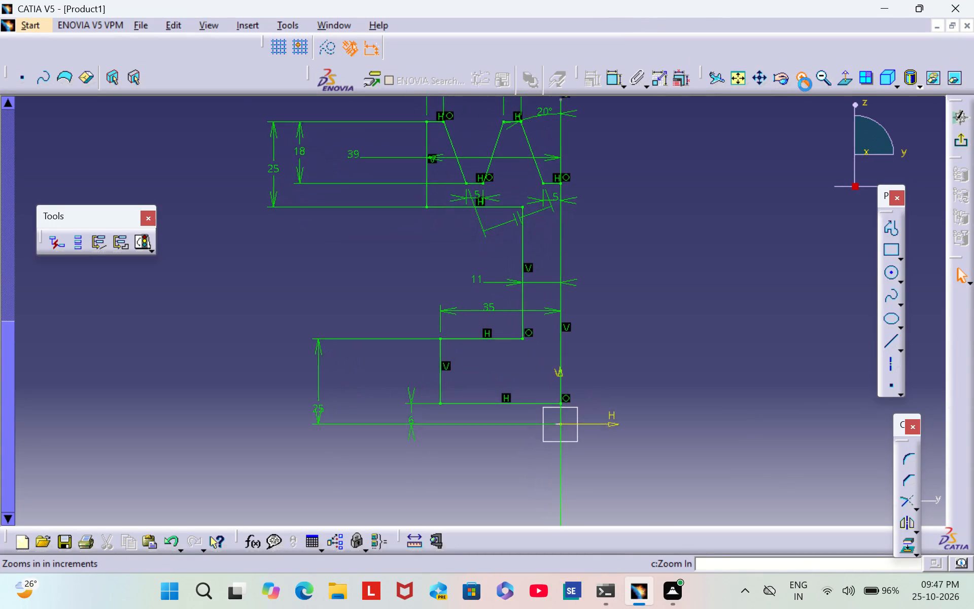
{"action": "triple_click", "coordinate": [805, 84]}
{"action": "left_click", "coordinate": [805, 84]}
{"action": "left_click_drag", "start_coordinate": [805, 84], "coordinate": [805, 97]}
{"action": "middle_click_drag", "start_coordinate": [798, 315], "coordinate": [712, 191]}
{"action": "triple_click", "coordinate": [799, 86]}
{"action": "triple_click", "coordinate": [799, 85]}
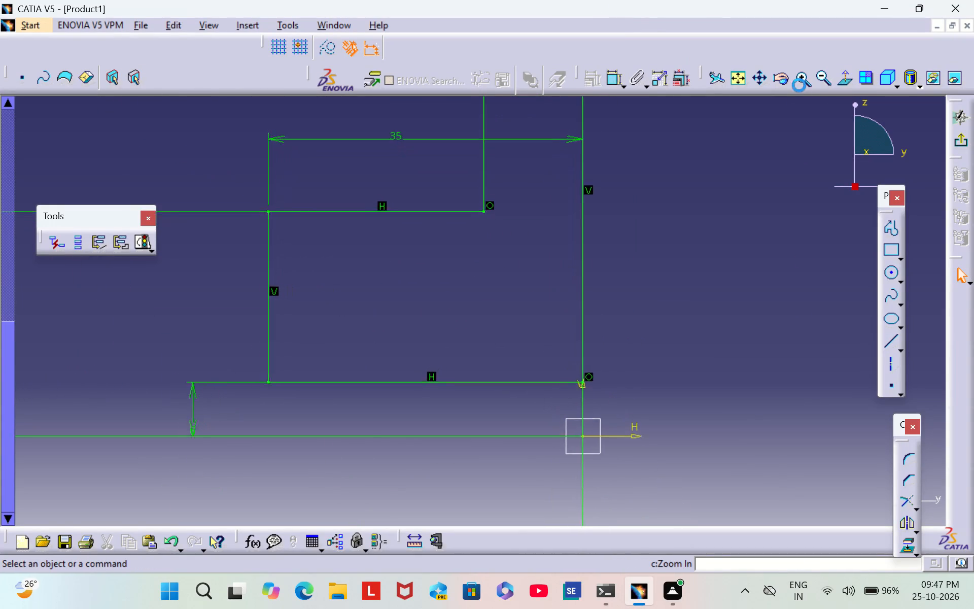
{"action": "triple_click", "coordinate": [799, 85]}
{"action": "triple_click", "coordinate": [799, 85]}
{"action": "triple_click", "coordinate": [799, 85]}
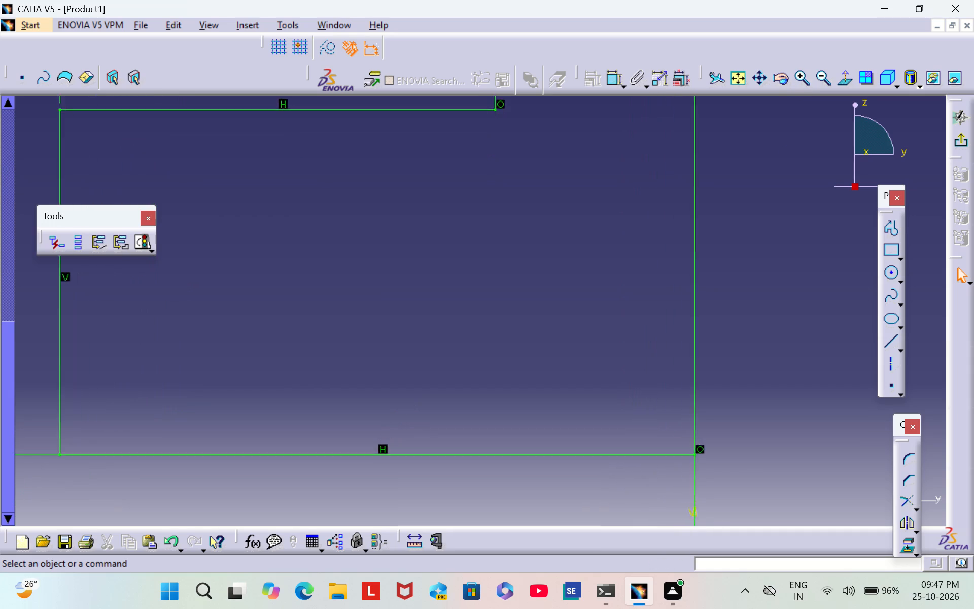
{"action": "middle_click_drag", "start_coordinate": [787, 323], "coordinate": [621, 162]}
{"action": "scroll", "coordinate": [638, 184], "scroll_direction": "down", "scroll_amount": 1}
{"action": "triple_click", "coordinate": [799, 75]}
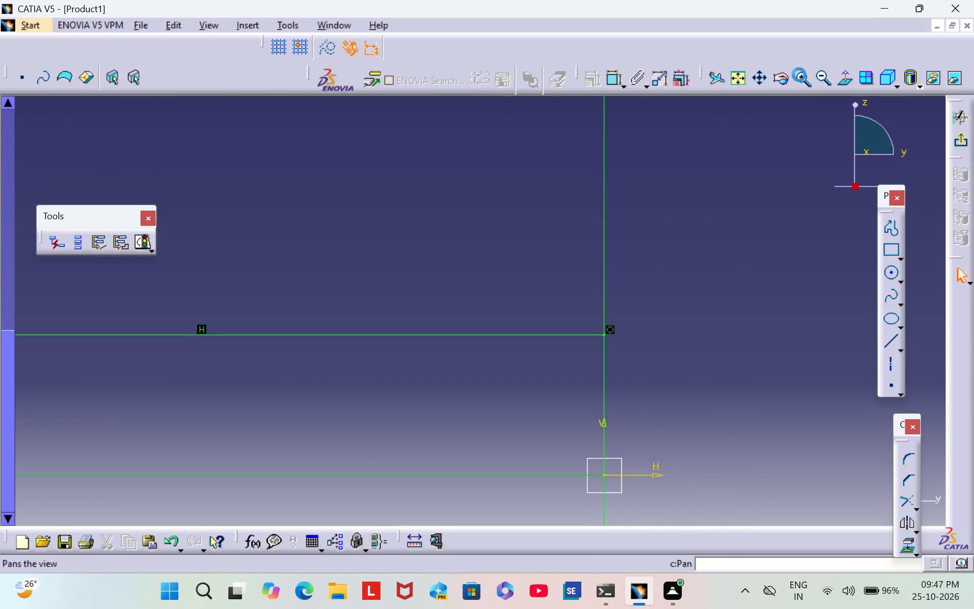
{"action": "left_click", "coordinate": [799, 75]}
{"action": "middle_click_drag", "start_coordinate": [833, 308], "coordinate": [719, 184]}
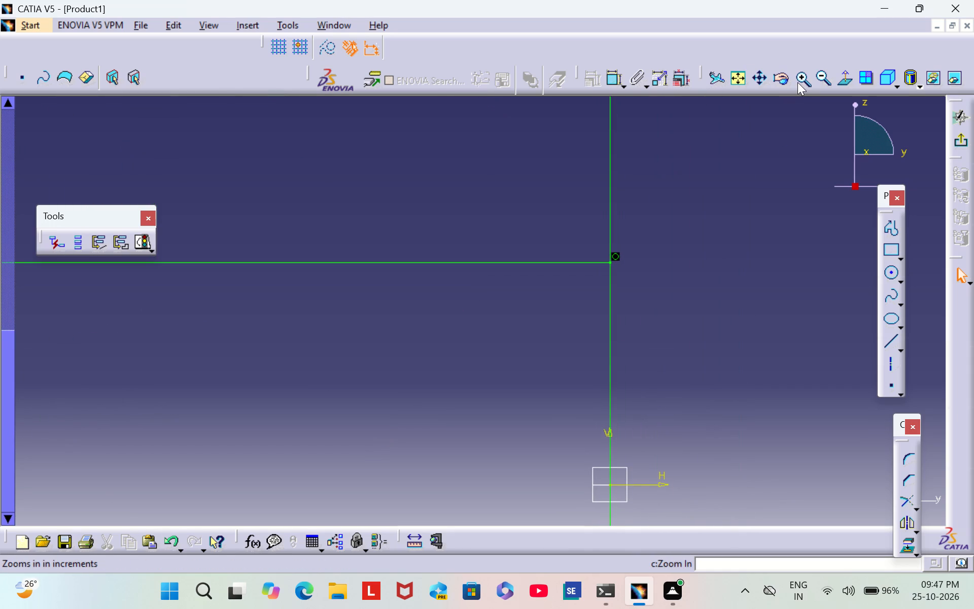
{"action": "triple_click", "coordinate": [798, 81]}
{"action": "double_click", "coordinate": [798, 83]}
{"action": "middle_click_drag", "start_coordinate": [778, 240], "coordinate": [680, 230]}
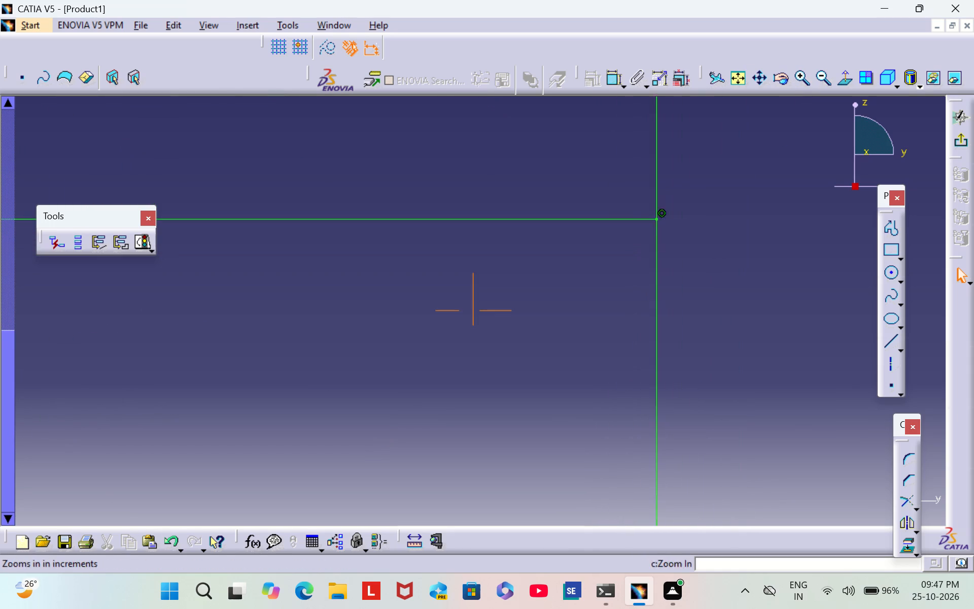
{"action": "middle_click_drag", "start_coordinate": [680, 230], "coordinate": [666, 230]}
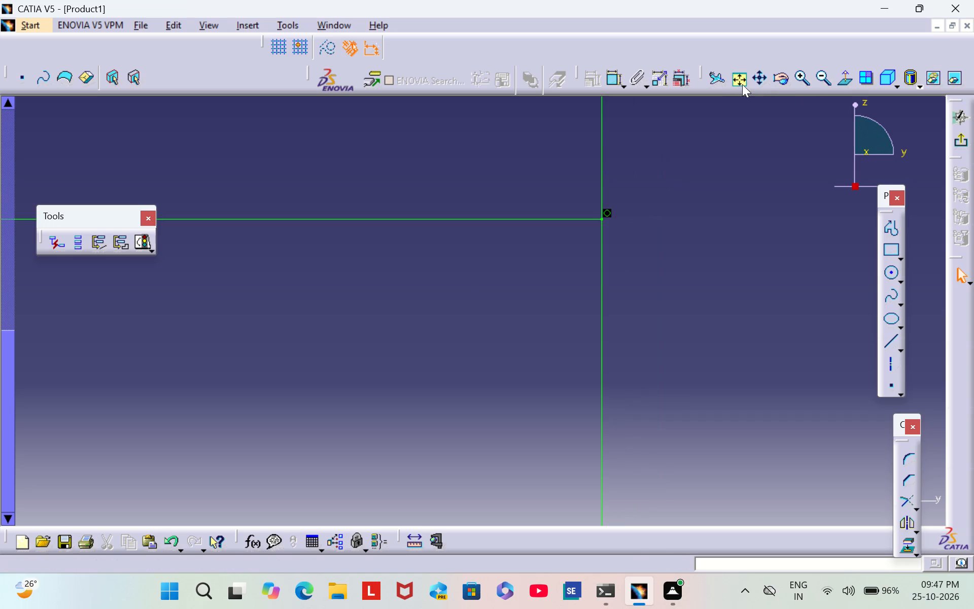
{"action": "left_click", "coordinate": [742, 84]}
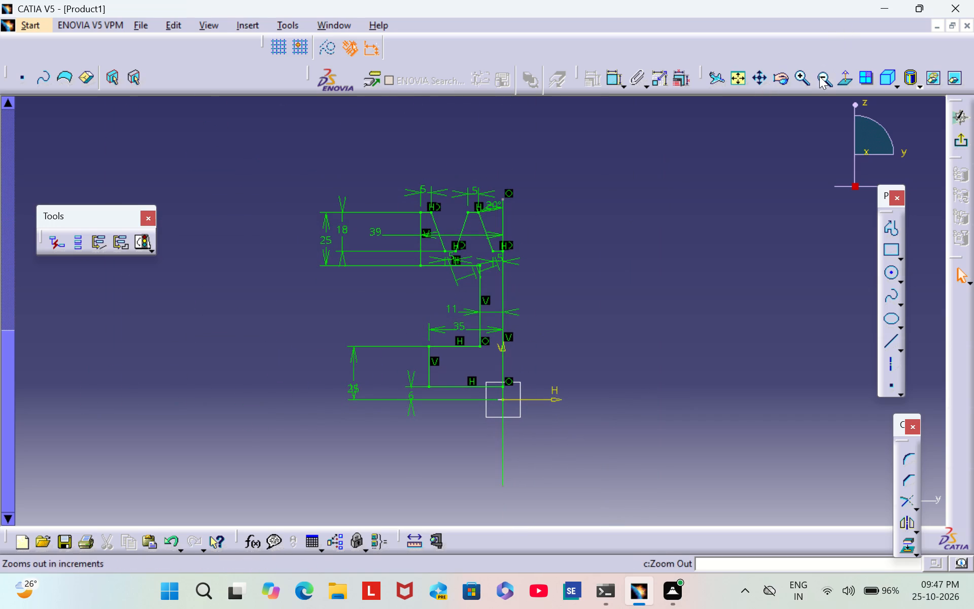
{"action": "triple_click", "coordinate": [807, 80]}
{"action": "triple_click", "coordinate": [807, 80]}
{"action": "double_click", "coordinate": [807, 80]}
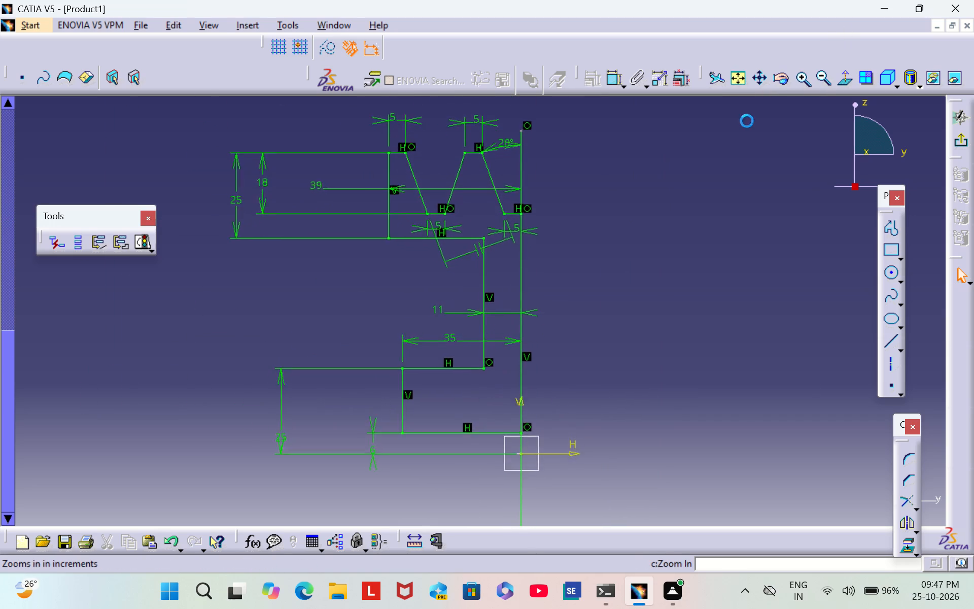
{"action": "middle_click_drag", "start_coordinate": [632, 228], "coordinate": [649, 253]}
{"action": "left_click_drag", "start_coordinate": [349, 101], "coordinate": [499, 176]}
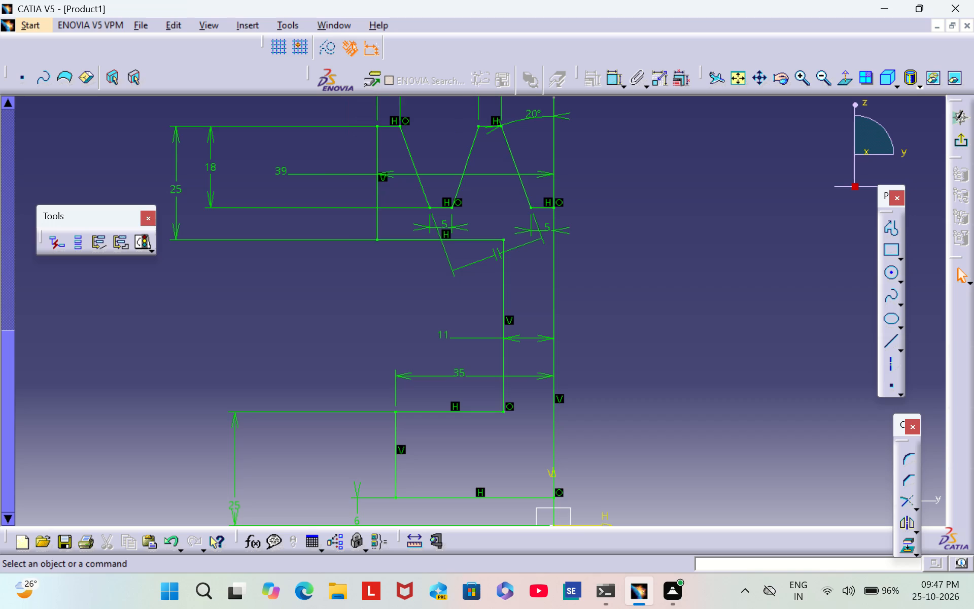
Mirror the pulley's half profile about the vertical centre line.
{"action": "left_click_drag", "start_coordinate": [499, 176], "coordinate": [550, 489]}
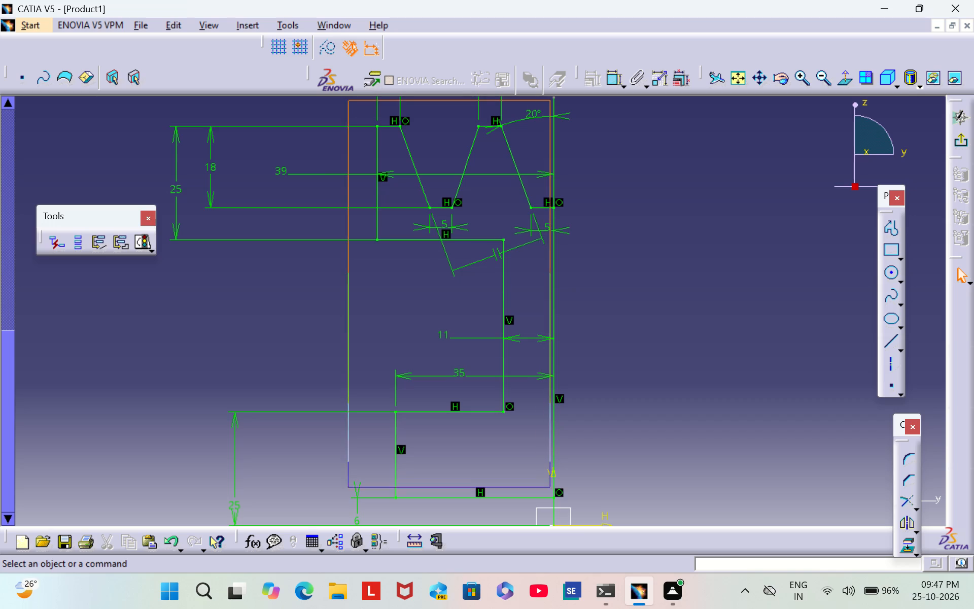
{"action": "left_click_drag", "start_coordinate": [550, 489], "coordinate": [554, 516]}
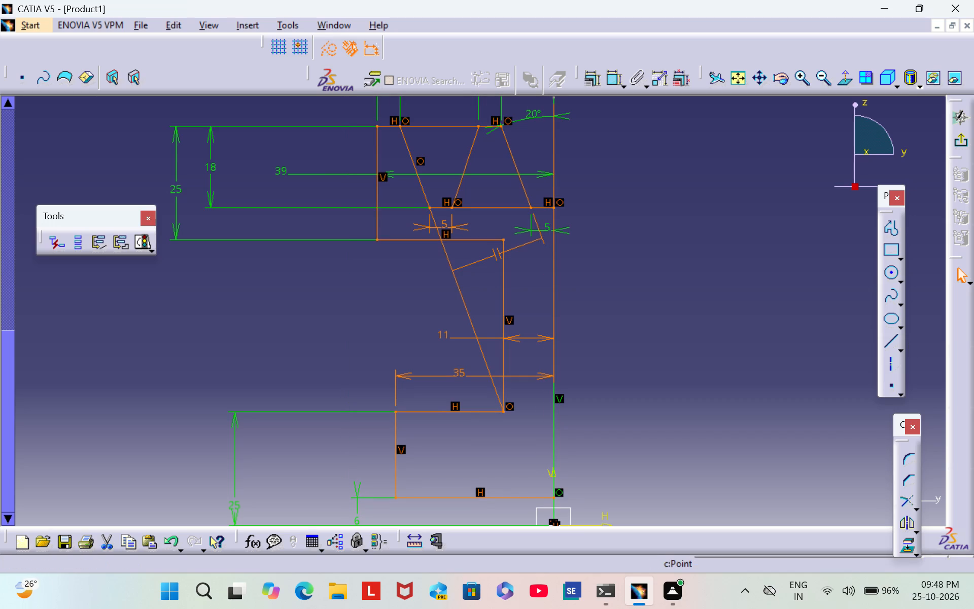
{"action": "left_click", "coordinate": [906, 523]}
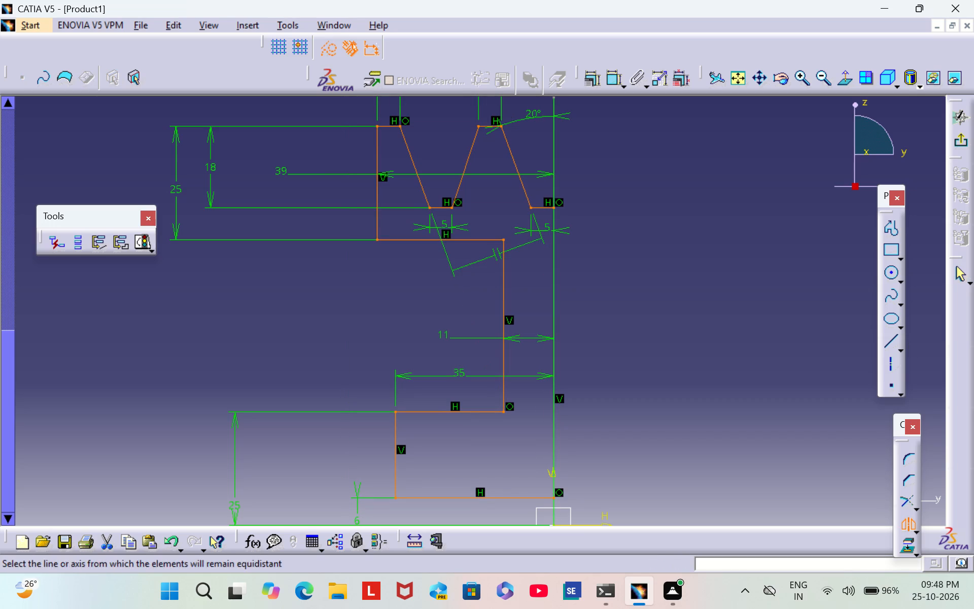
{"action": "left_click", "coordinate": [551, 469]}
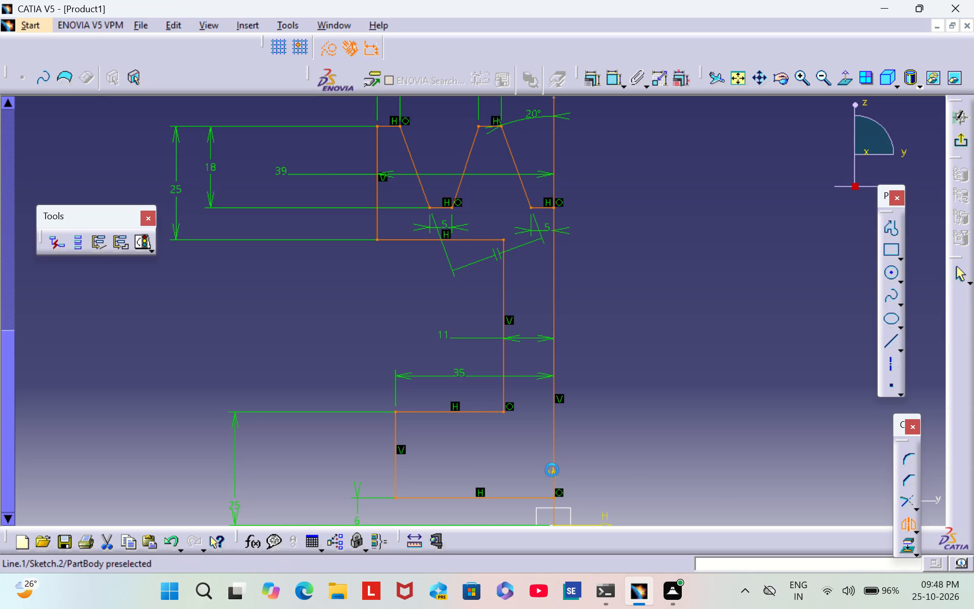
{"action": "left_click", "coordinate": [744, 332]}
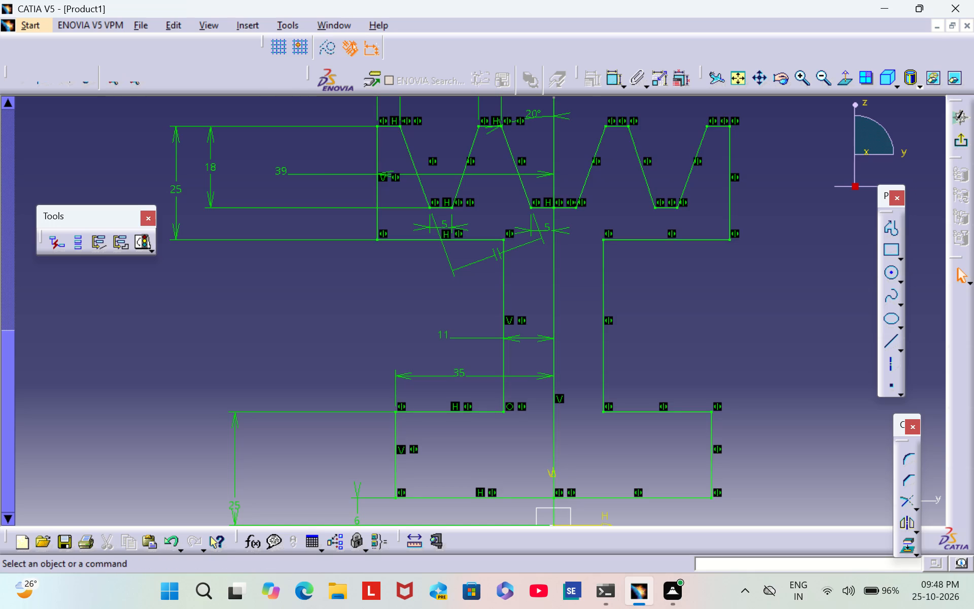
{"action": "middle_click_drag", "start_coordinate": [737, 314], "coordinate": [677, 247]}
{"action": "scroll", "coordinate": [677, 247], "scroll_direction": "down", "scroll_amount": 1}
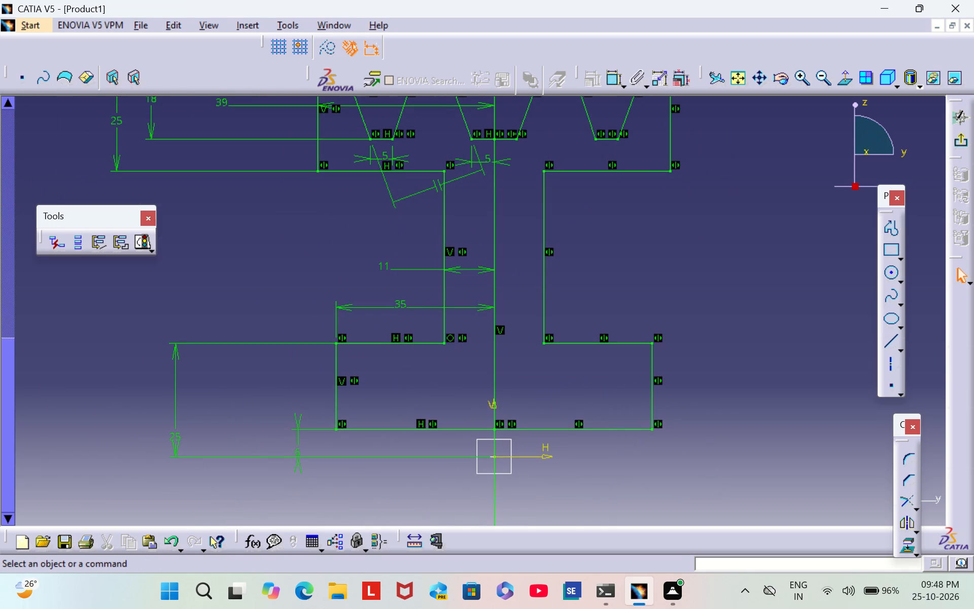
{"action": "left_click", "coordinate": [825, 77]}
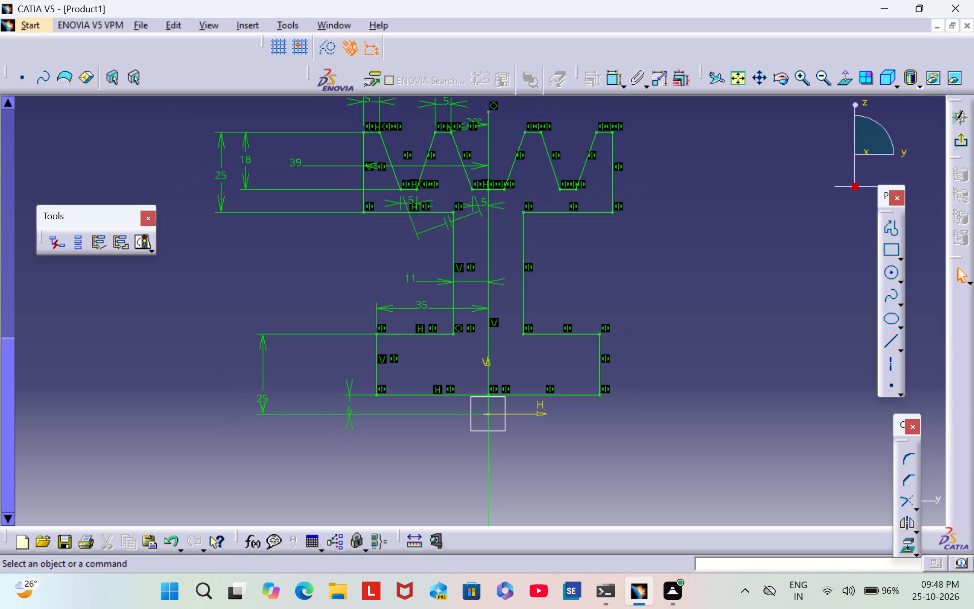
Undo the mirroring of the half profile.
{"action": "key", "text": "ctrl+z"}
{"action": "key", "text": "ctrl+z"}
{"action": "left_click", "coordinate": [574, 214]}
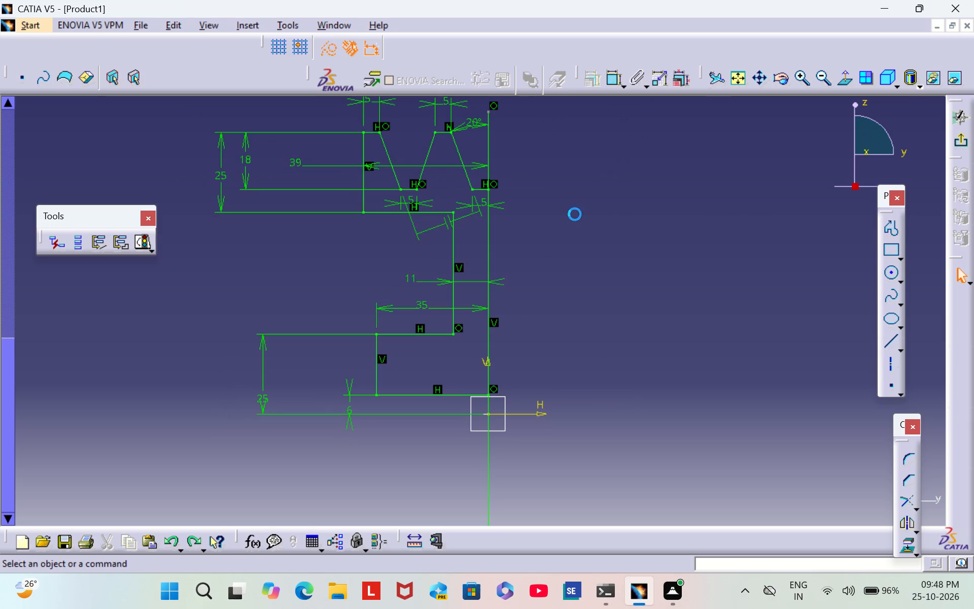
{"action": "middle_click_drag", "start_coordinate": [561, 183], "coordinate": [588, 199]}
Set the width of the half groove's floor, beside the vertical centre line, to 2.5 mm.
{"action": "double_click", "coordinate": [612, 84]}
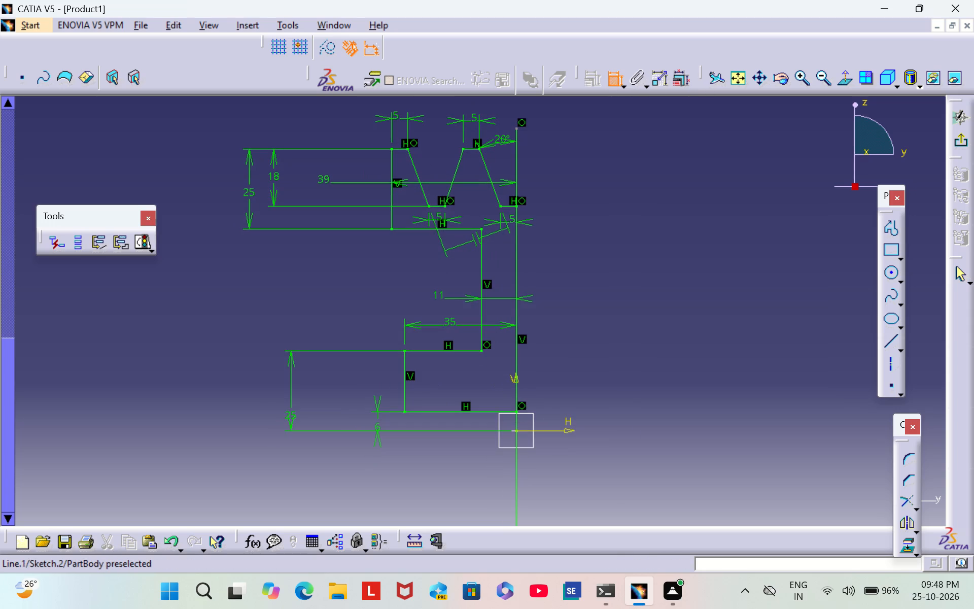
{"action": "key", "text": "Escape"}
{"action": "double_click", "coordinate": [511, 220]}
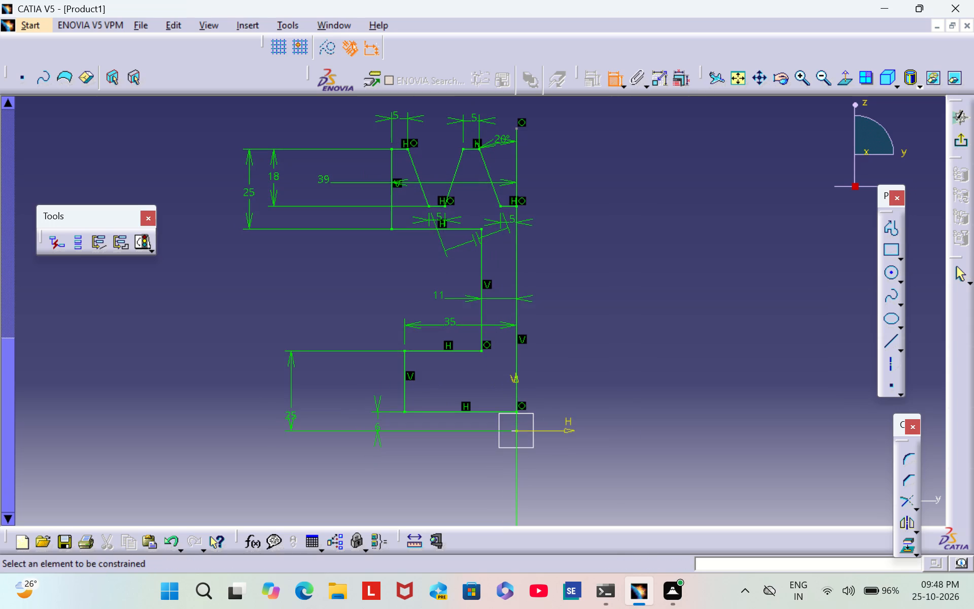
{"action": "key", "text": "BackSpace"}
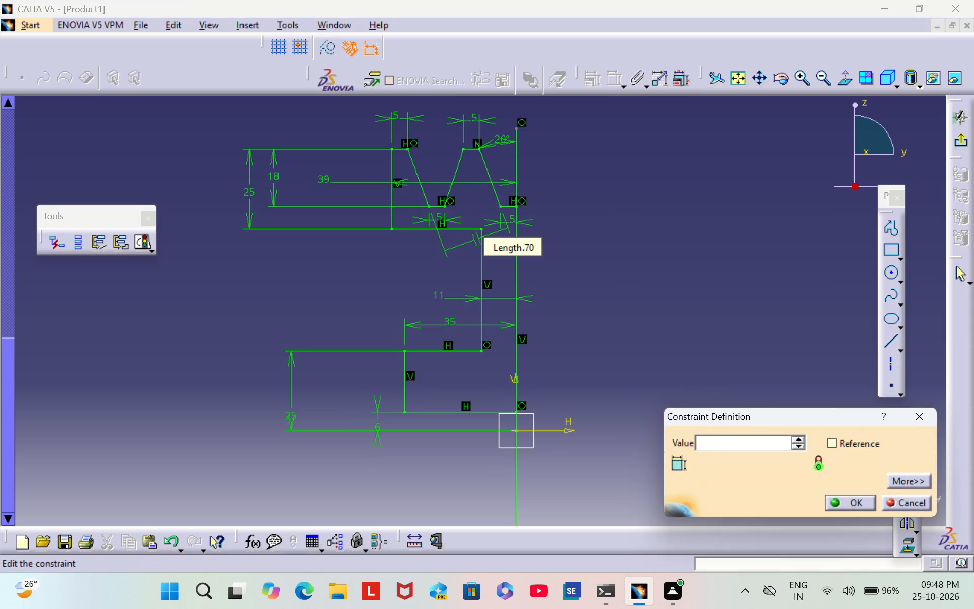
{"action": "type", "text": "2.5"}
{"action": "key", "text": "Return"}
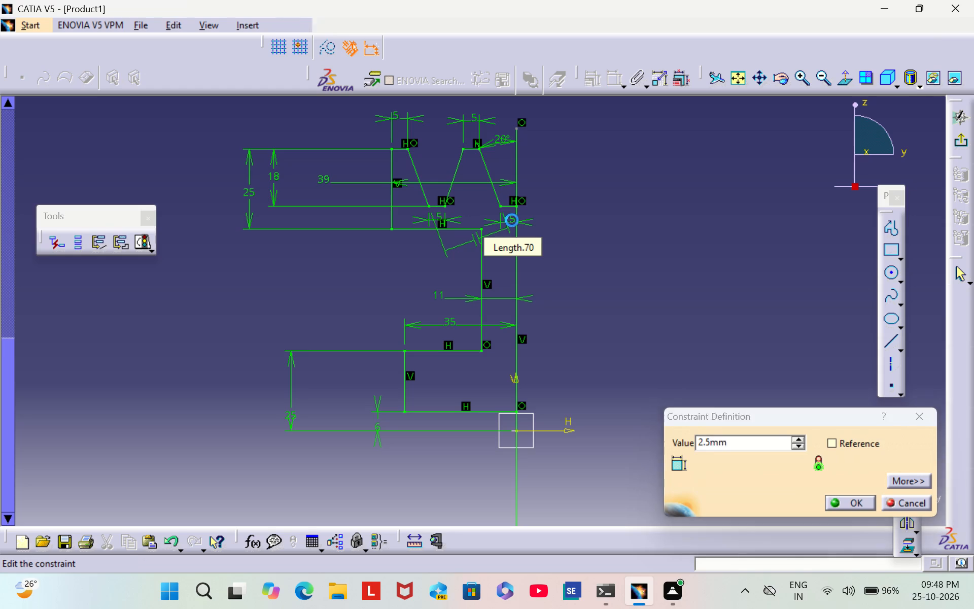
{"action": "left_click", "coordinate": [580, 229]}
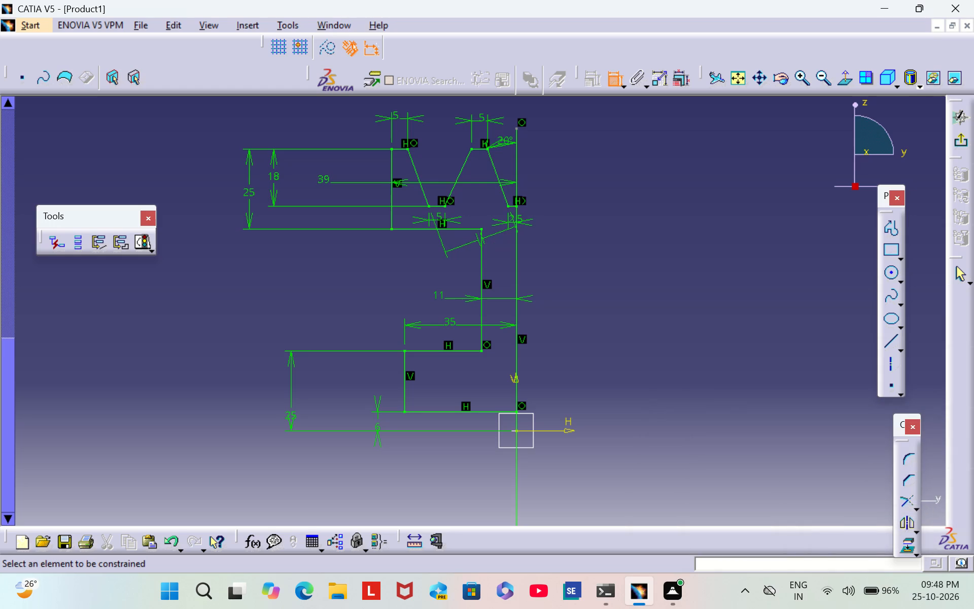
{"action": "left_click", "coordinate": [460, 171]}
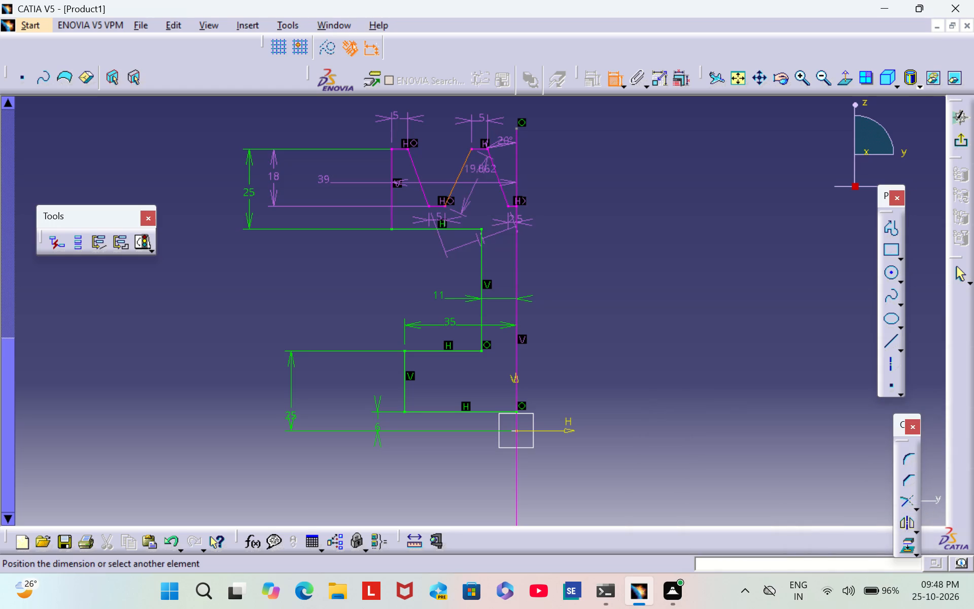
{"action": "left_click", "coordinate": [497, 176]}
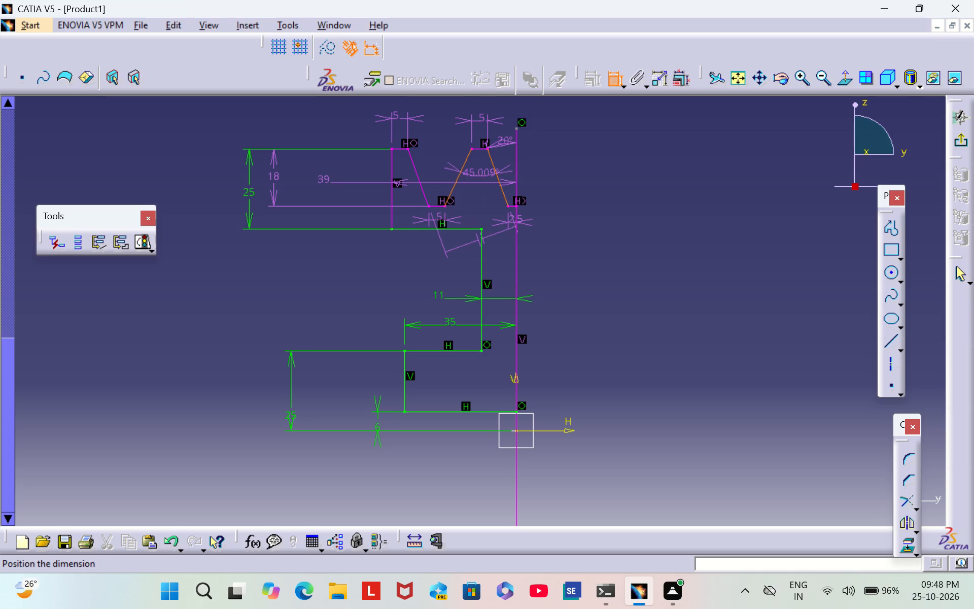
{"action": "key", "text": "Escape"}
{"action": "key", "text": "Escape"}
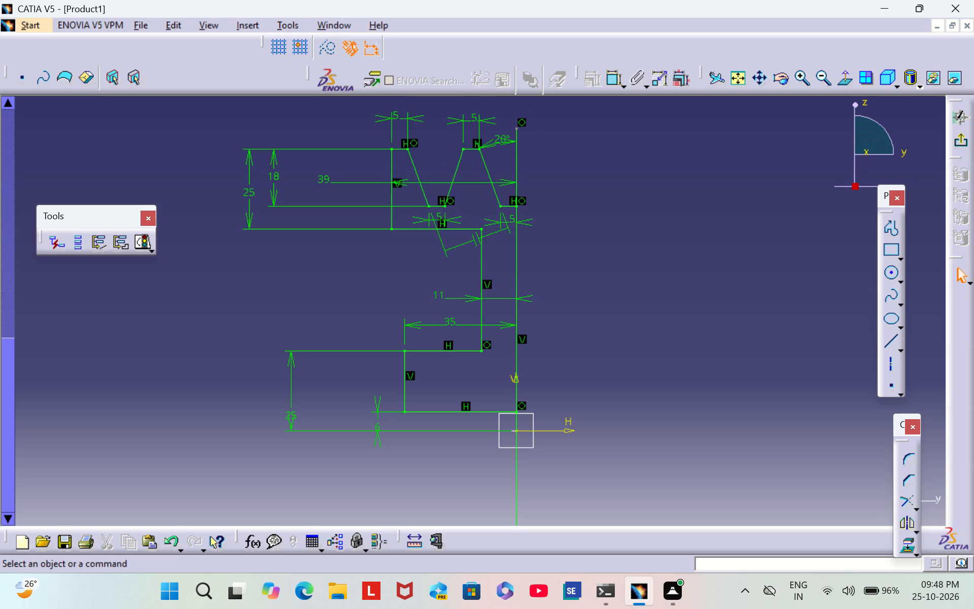
Delete the 20° angle dimension between the half groove's flank and the vertical centre line.
{"action": "right_click", "coordinate": [497, 141]}
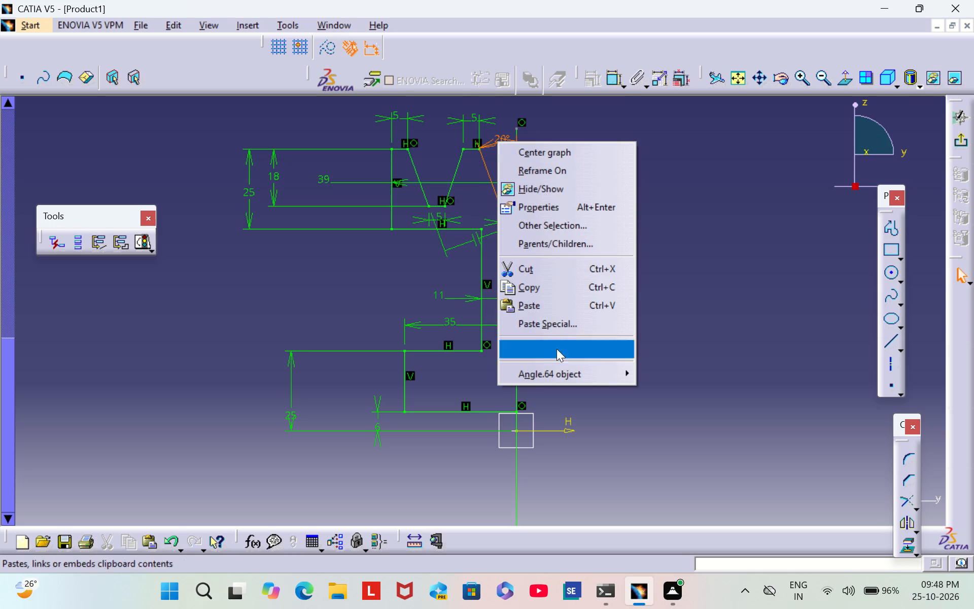
{"action": "left_click", "coordinate": [561, 354]}
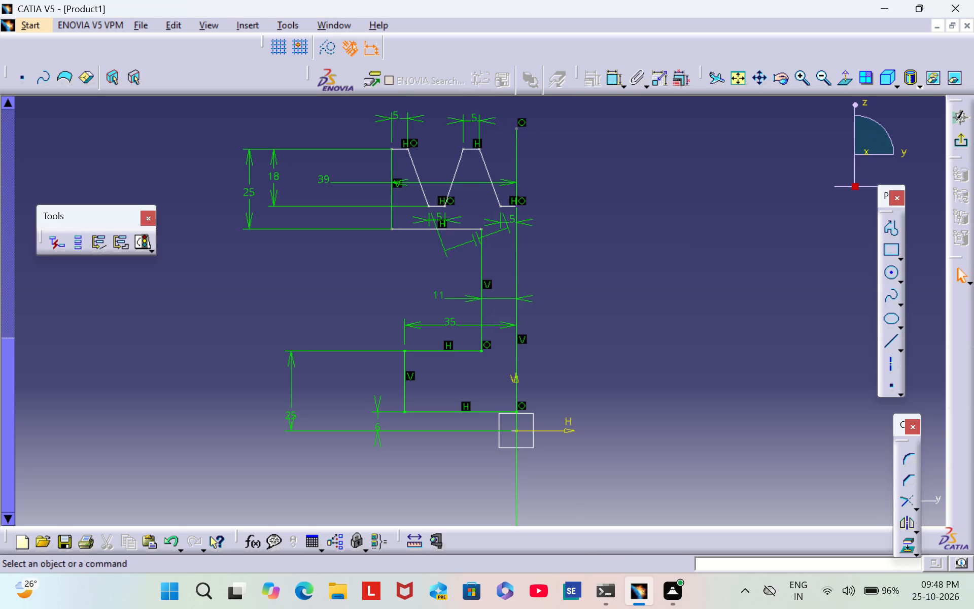
Dimension the angle between the two flanks of the land separating the full groove from the half groove and set it to 40°.
{"action": "left_click", "coordinate": [613, 84]}
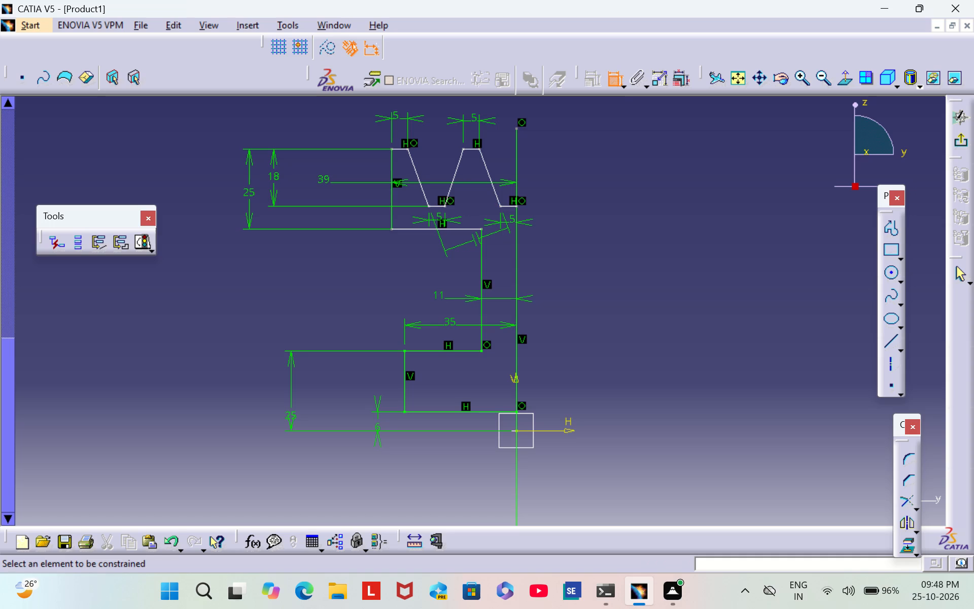
{"action": "left_click", "coordinate": [450, 192]}
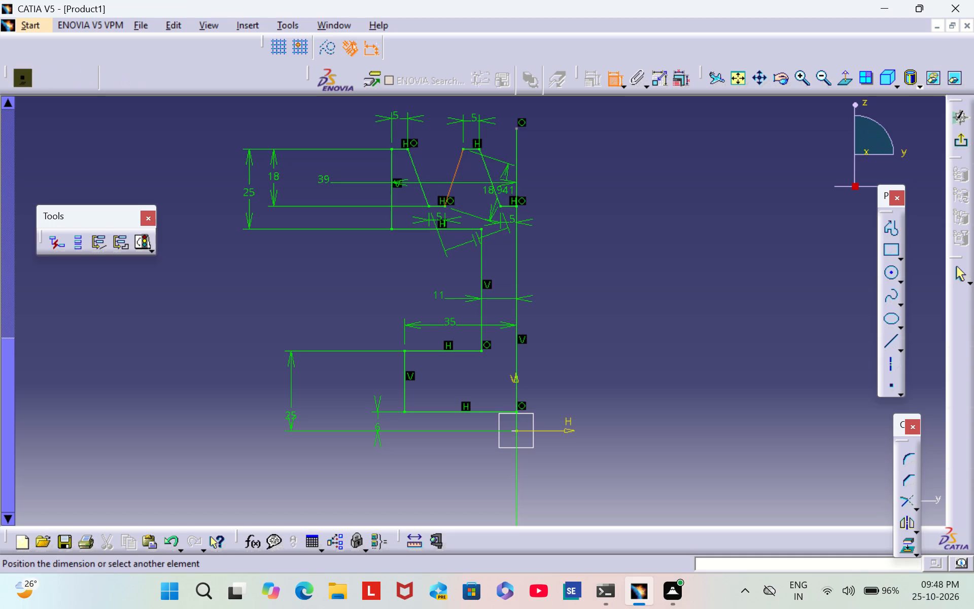
{"action": "left_click", "coordinate": [497, 195]}
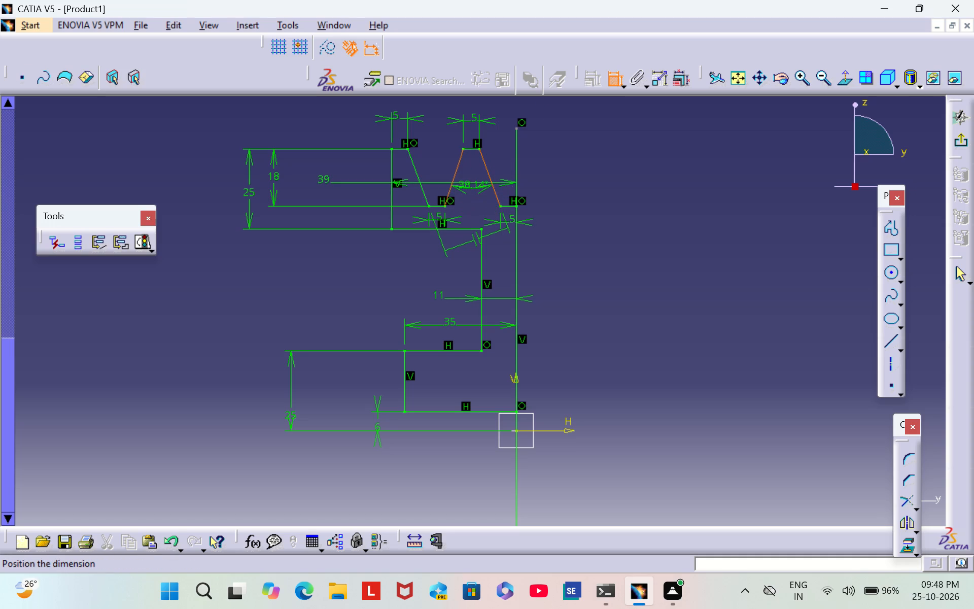
{"action": "left_click", "coordinate": [476, 179]}
{"action": "double_click", "coordinate": [472, 177]}
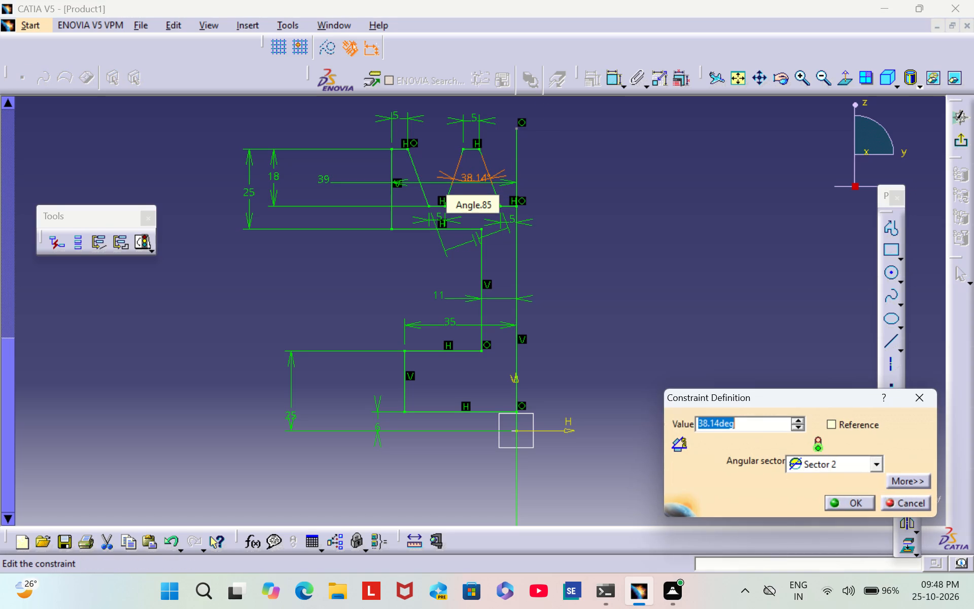
{"action": "key", "text": "BackSpace"}
{"action": "type", "text": "40"}
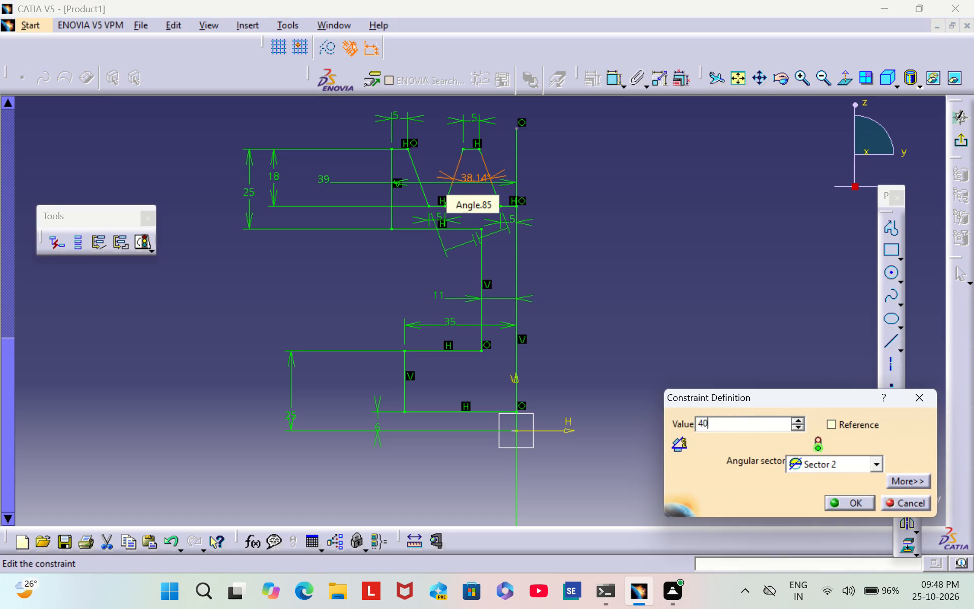
{"action": "key", "text": "Return"}
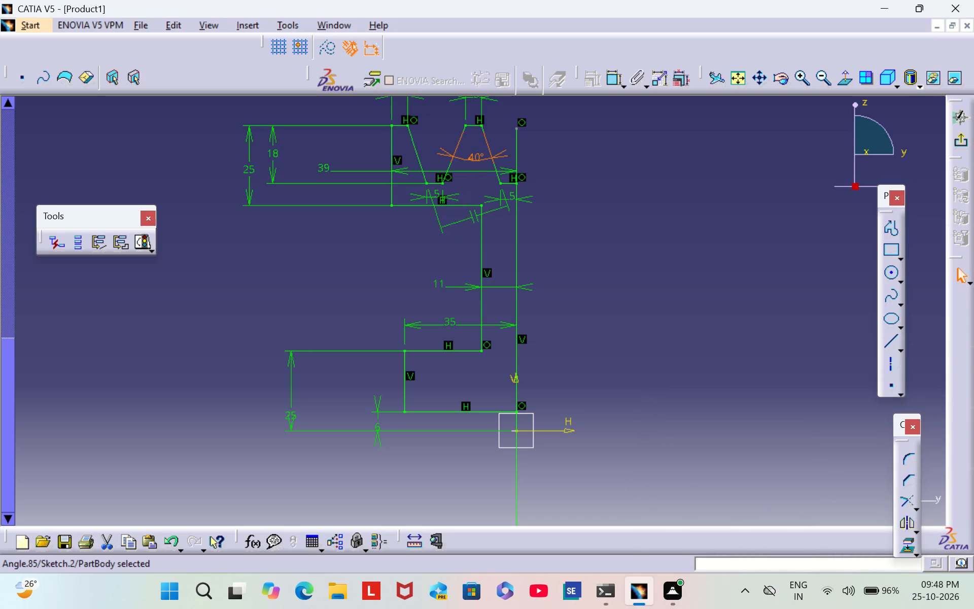
{"action": "left_click", "coordinate": [625, 187]}
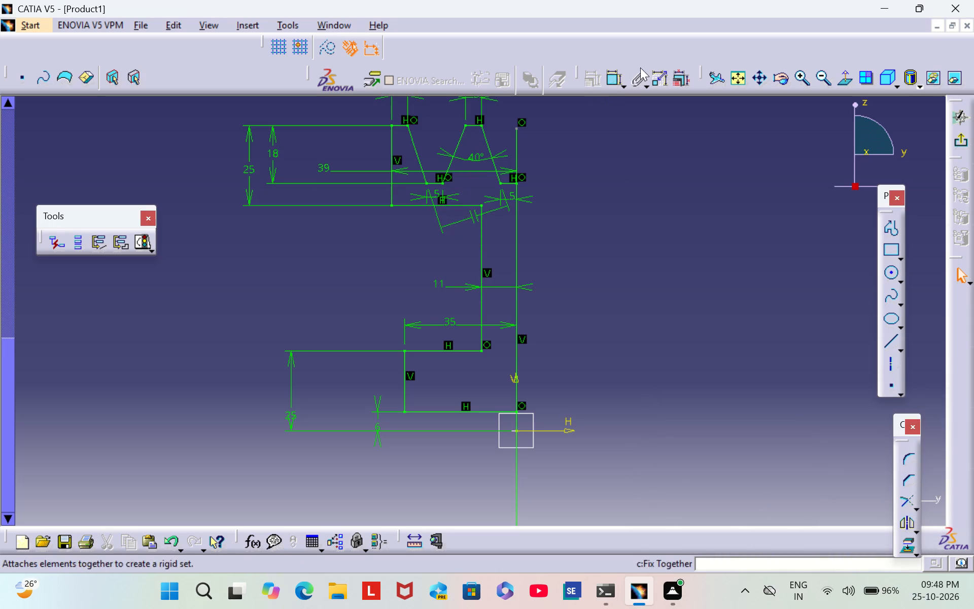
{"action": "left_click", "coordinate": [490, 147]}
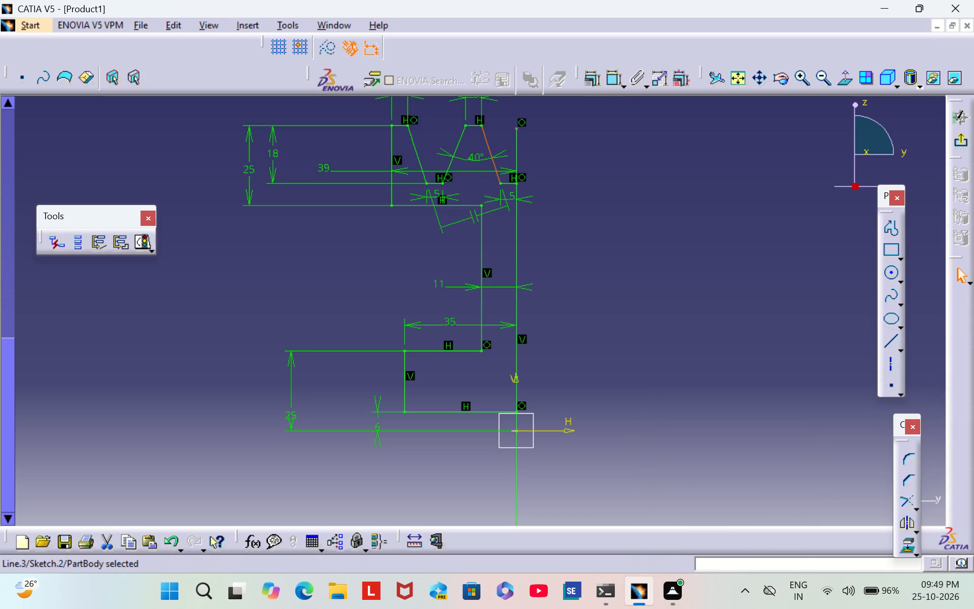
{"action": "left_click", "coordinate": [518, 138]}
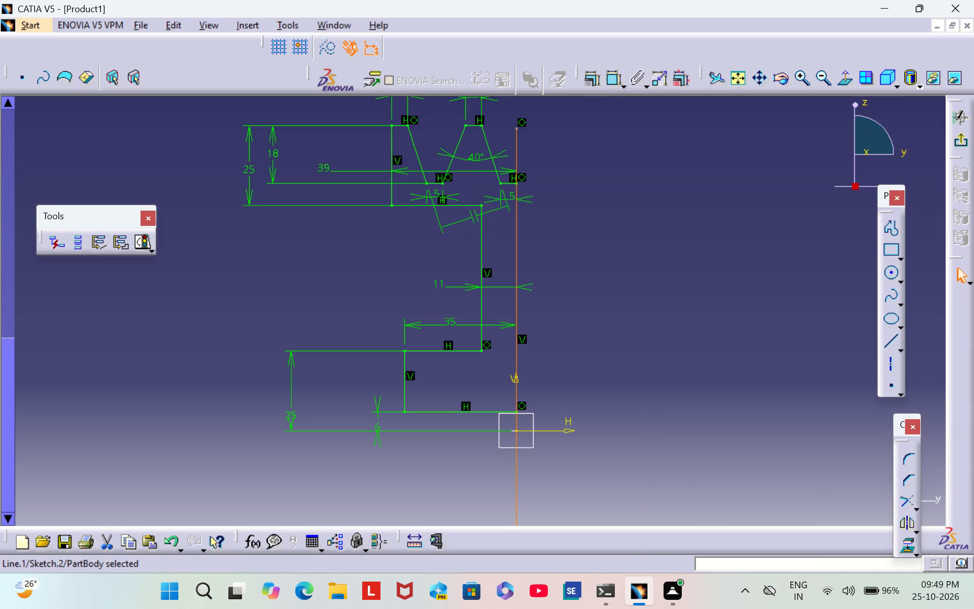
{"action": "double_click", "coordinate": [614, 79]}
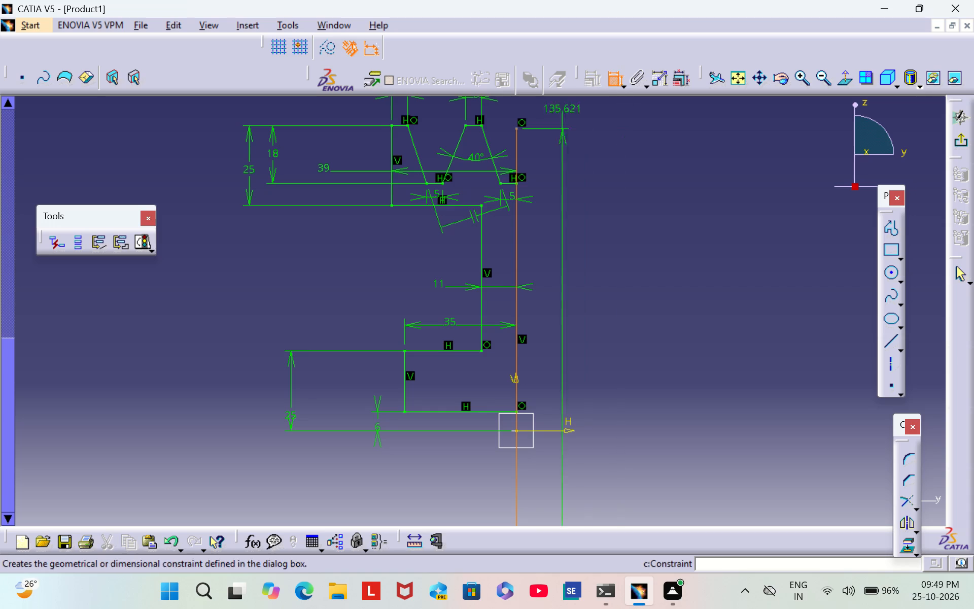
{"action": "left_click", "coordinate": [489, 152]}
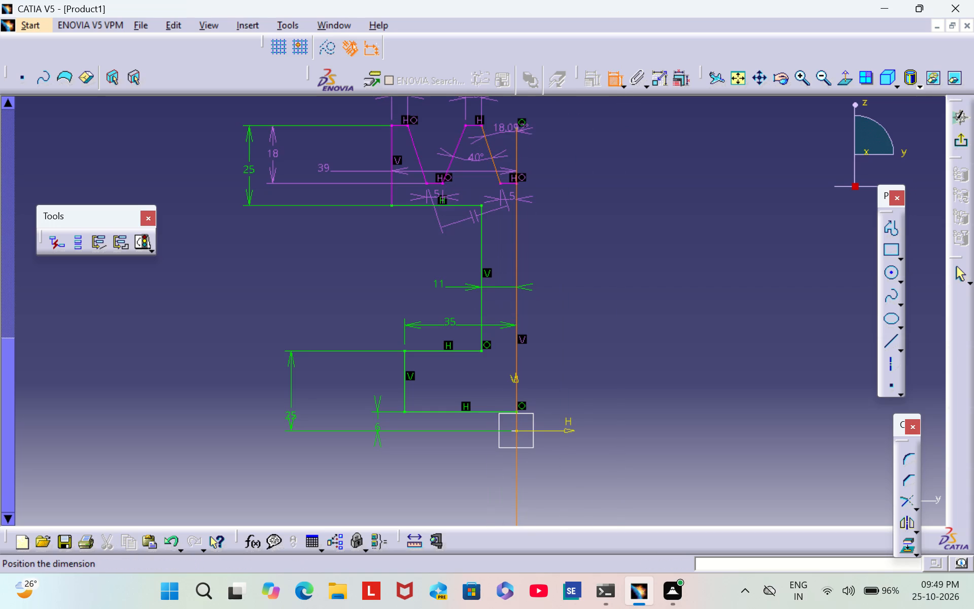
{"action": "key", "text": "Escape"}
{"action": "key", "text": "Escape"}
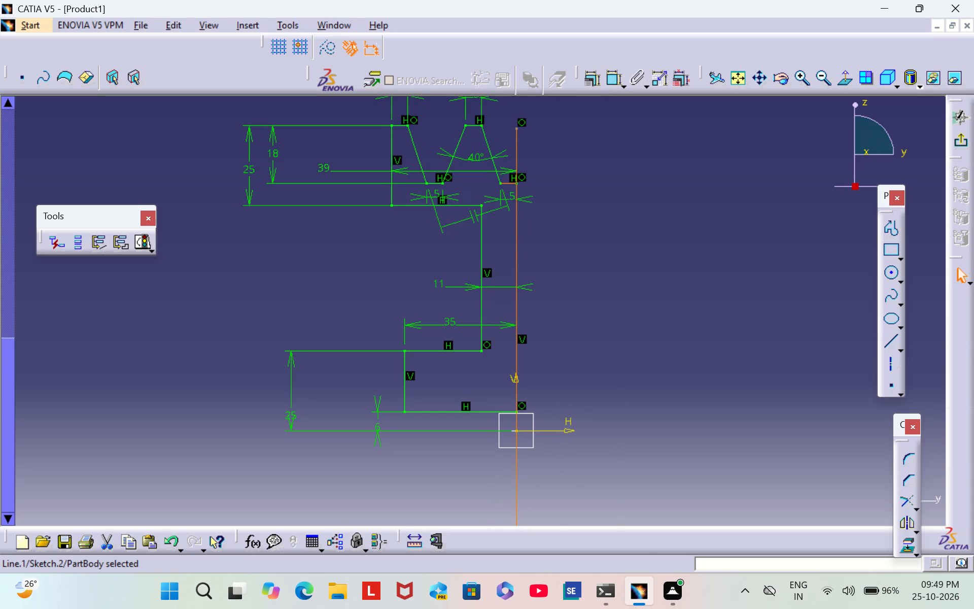
Set the width of the half groove's floor, beside the vertical centre line, to 2.5 mm.
{"action": "double_click", "coordinate": [511, 199]}
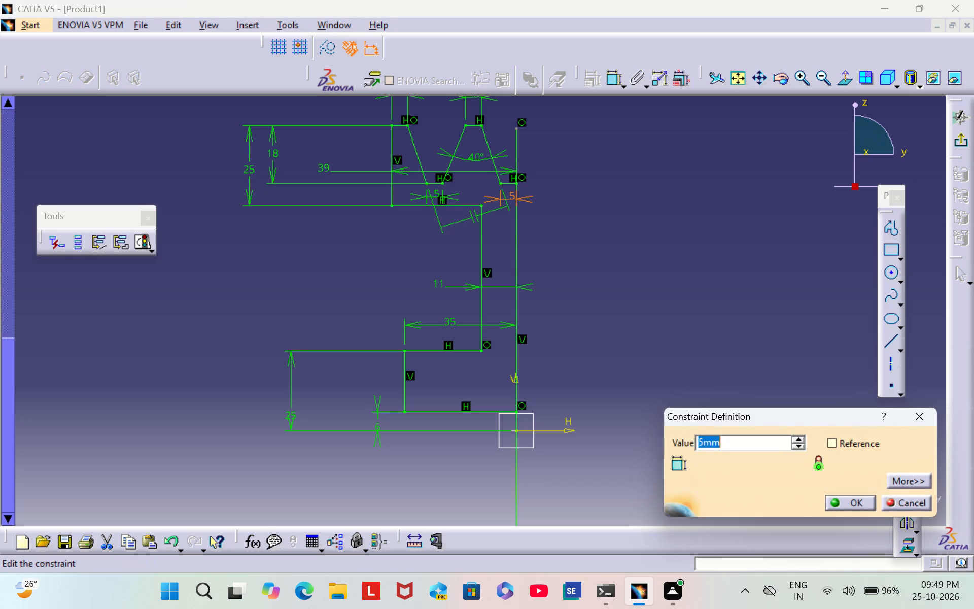
{"action": "key", "text": "BackSpace"}
{"action": "type", "text": "2.4"}
{"action": "key", "text": "BackSpace"}
{"action": "key", "text": "5"}
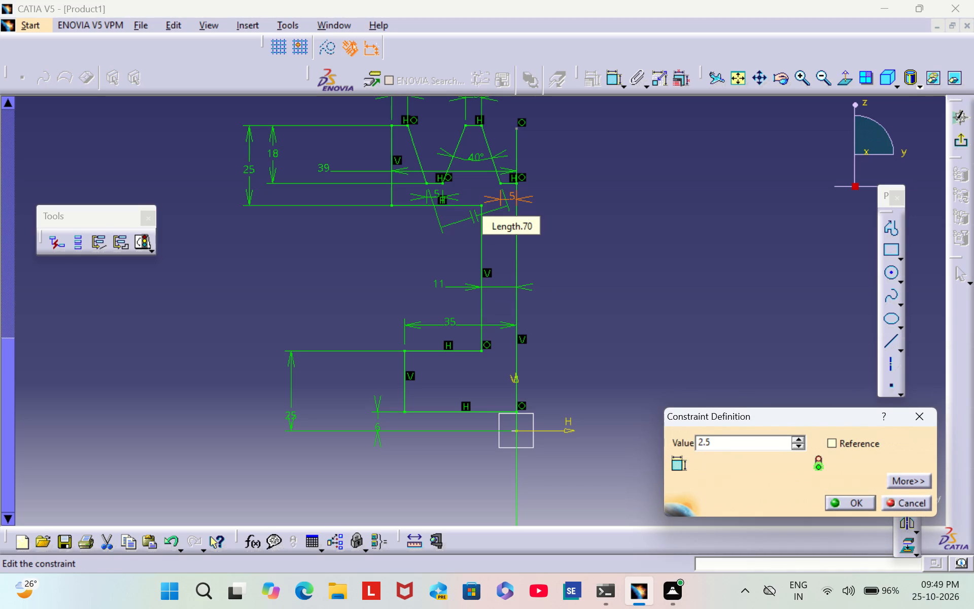
{"action": "key", "text": "Return"}
{"action": "left_click", "coordinate": [589, 252]}
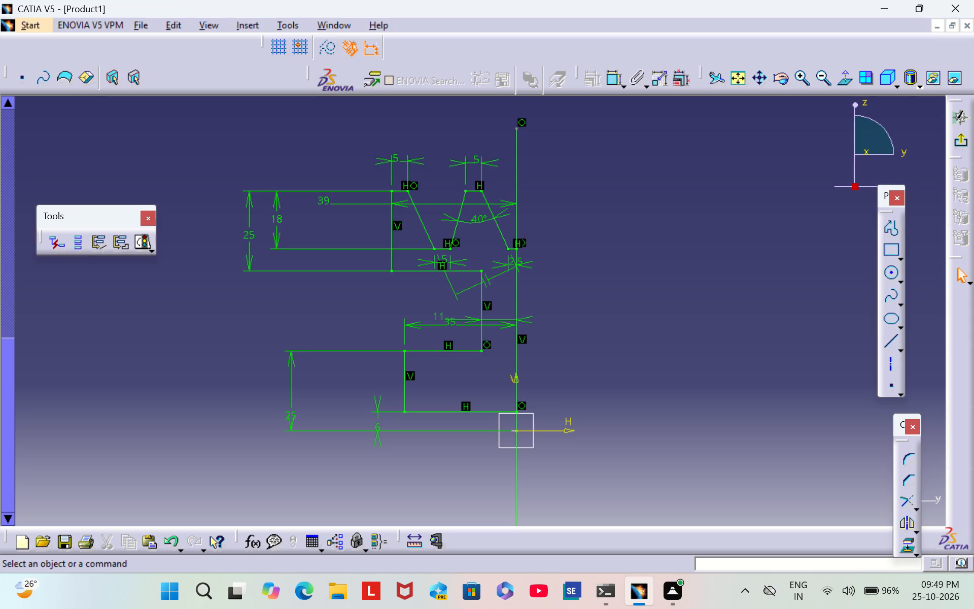
Move the 39 mm overall half-width dimension above the profile, clear of the two 5 mm land dimensions.
{"action": "left_click", "coordinate": [349, 340]}
{"action": "right_click", "coordinate": [349, 341]}
{"action": "left_click_drag", "start_coordinate": [324, 204], "coordinate": [324, 202]}
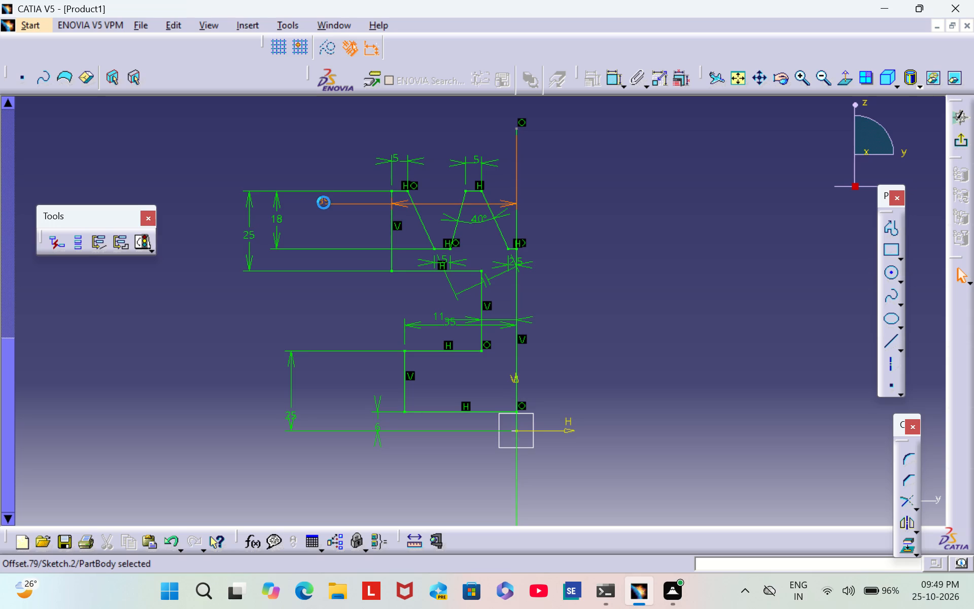
{"action": "left_click_drag", "start_coordinate": [324, 202], "coordinate": [339, 179]}
{"action": "left_click_drag", "start_coordinate": [397, 203], "coordinate": [400, 199]}
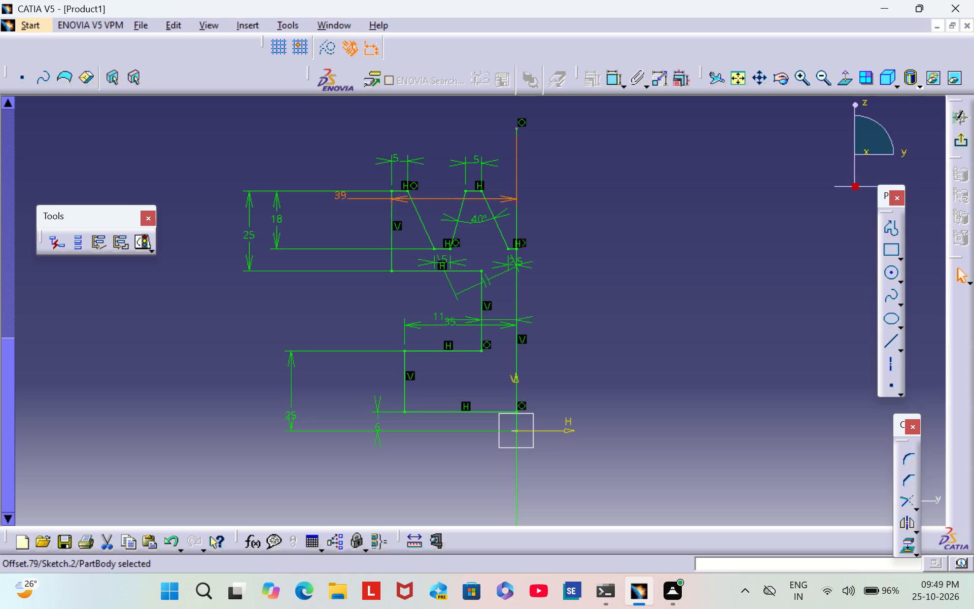
{"action": "left_click_drag", "start_coordinate": [400, 199], "coordinate": [434, 134]}
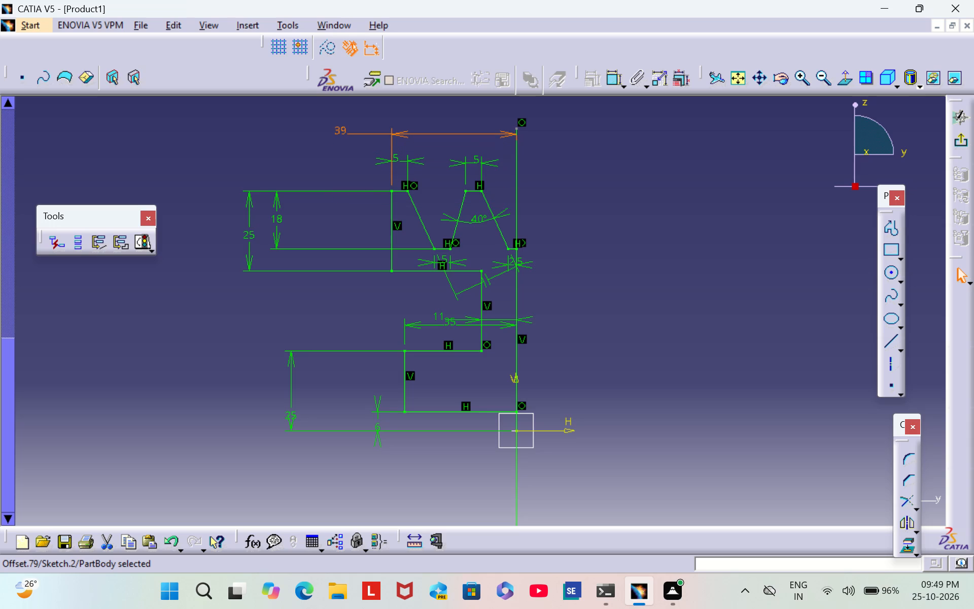
Move the rim's 18 mm groove-depth and 25 mm height dimensions close beside its outer vertical edge.
{"action": "left_click_drag", "start_coordinate": [276, 212], "coordinate": [377, 226]}
{"action": "left_click_drag", "start_coordinate": [245, 238], "coordinate": [319, 251]}
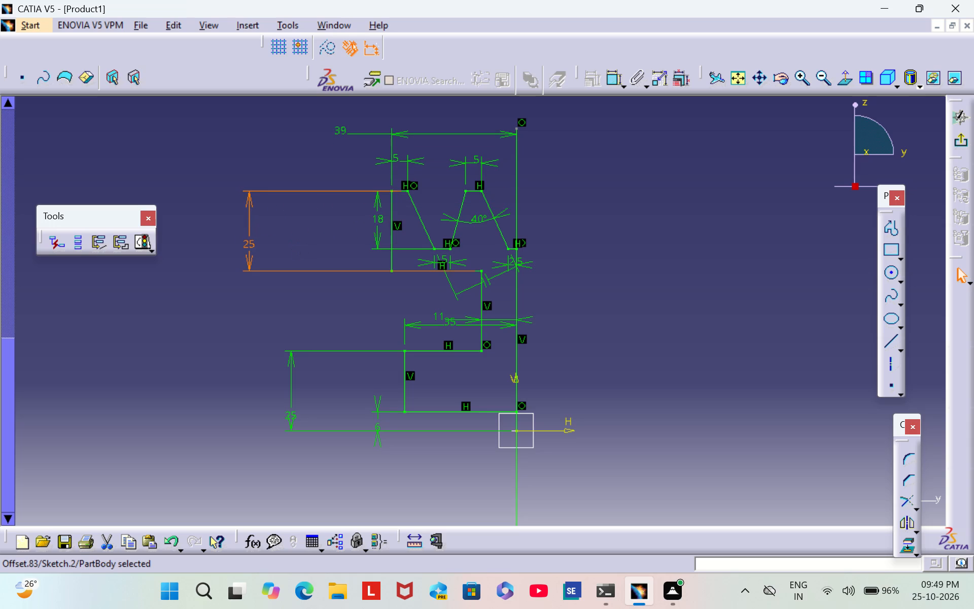
{"action": "left_click_drag", "start_coordinate": [246, 188], "coordinate": [325, 205]}
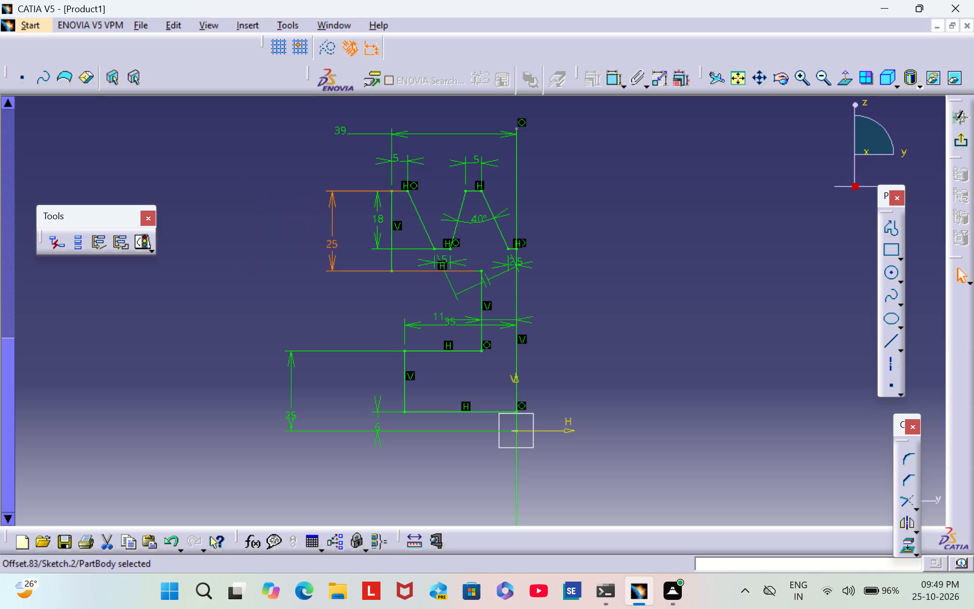
{"action": "left_click_drag", "start_coordinate": [325, 205], "coordinate": [347, 205]}
{"action": "left_click_drag", "start_coordinate": [354, 245], "coordinate": [355, 225]}
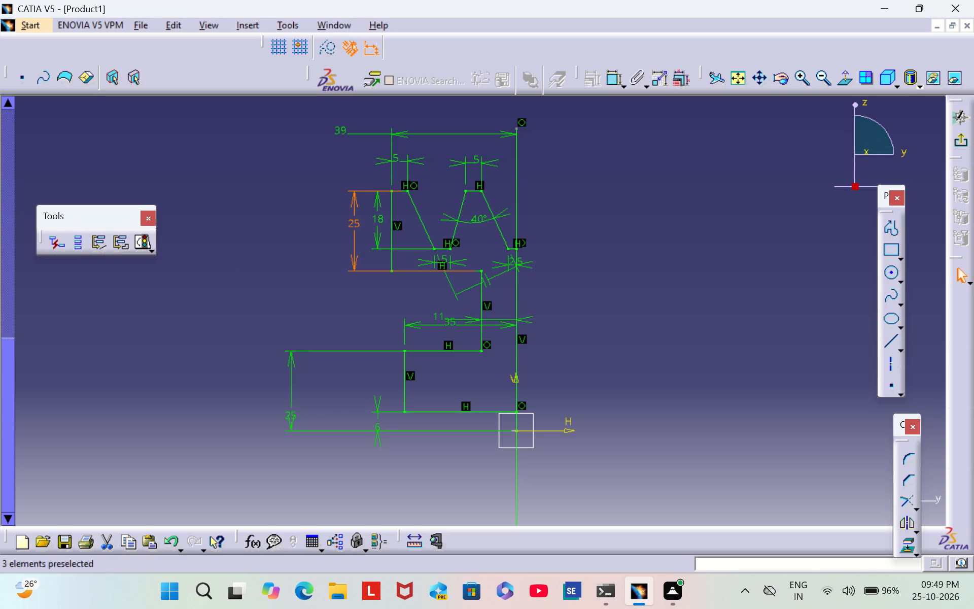
Move the hub's 25 mm and 6 mm height dimensions closer to the profile and centre the 6 between its extension lines.
{"action": "left_click", "coordinate": [294, 296]}
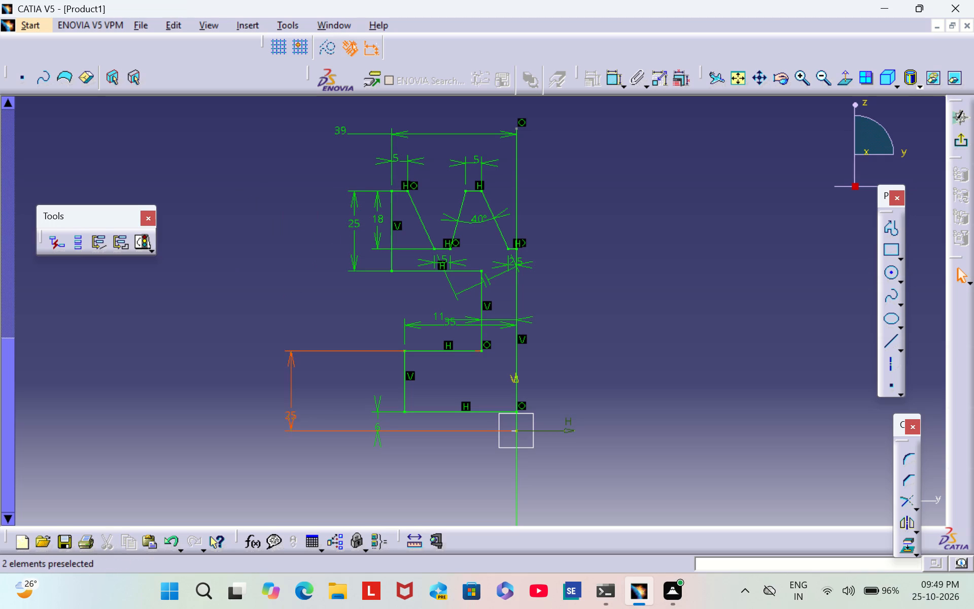
{"action": "left_click_drag", "start_coordinate": [293, 415], "coordinate": [339, 396]}
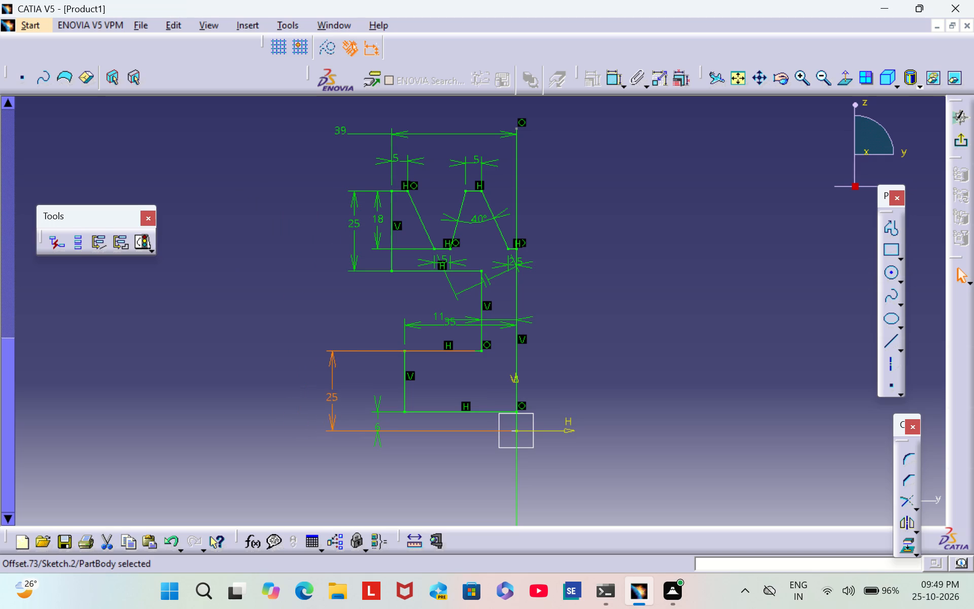
{"action": "left_click_drag", "start_coordinate": [339, 396], "coordinate": [356, 387]}
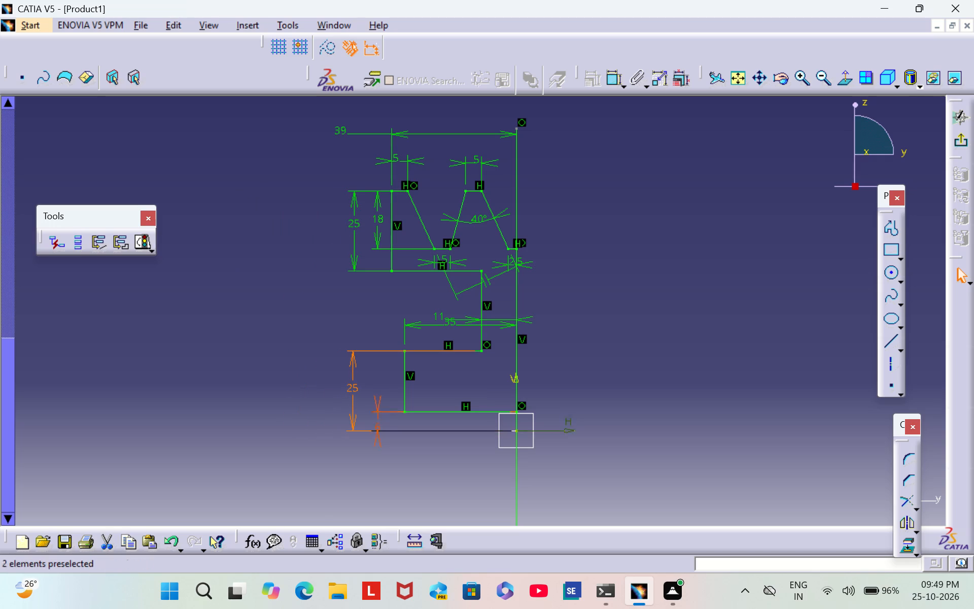
{"action": "left_click", "coordinate": [378, 403]}
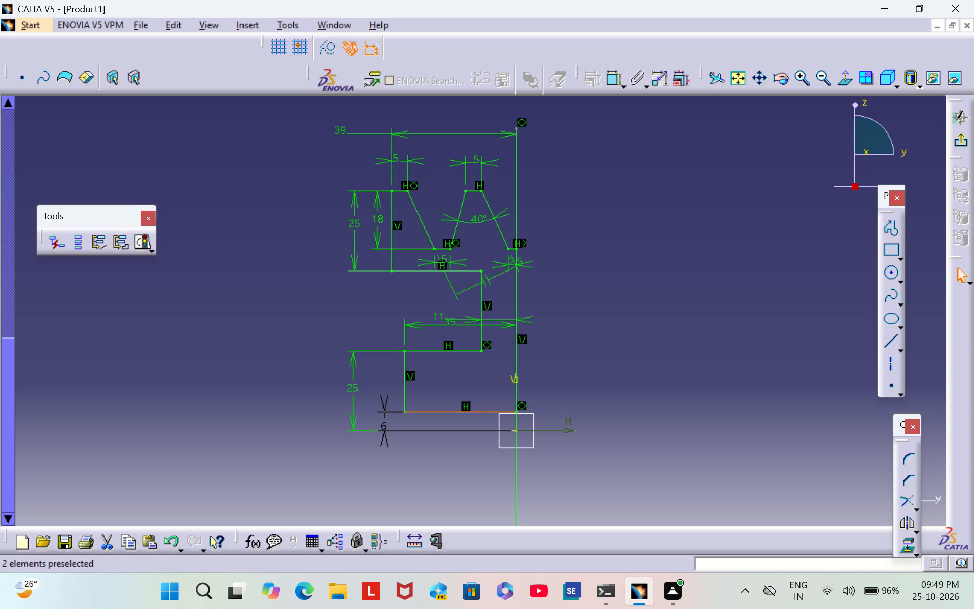
{"action": "left_click_drag", "start_coordinate": [383, 429], "coordinate": [387, 416]}
{"action": "left_click", "coordinate": [355, 374]}
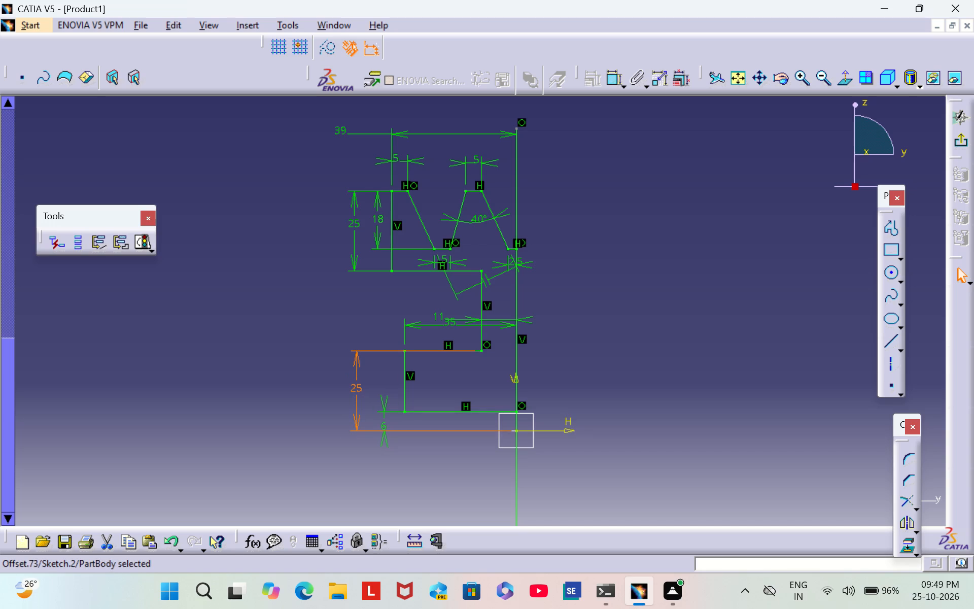
{"action": "left_click", "coordinate": [387, 421]}
{"action": "left_click_drag", "start_coordinate": [382, 426], "coordinate": [384, 423]}
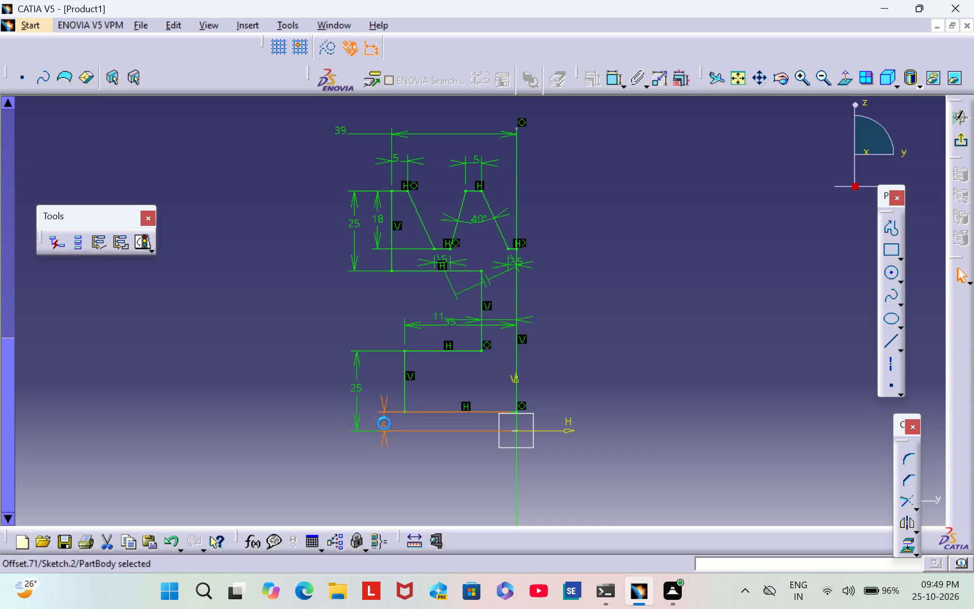
{"action": "left_click_drag", "start_coordinate": [384, 423], "coordinate": [386, 416]}
{"action": "left_click", "coordinate": [342, 279]}
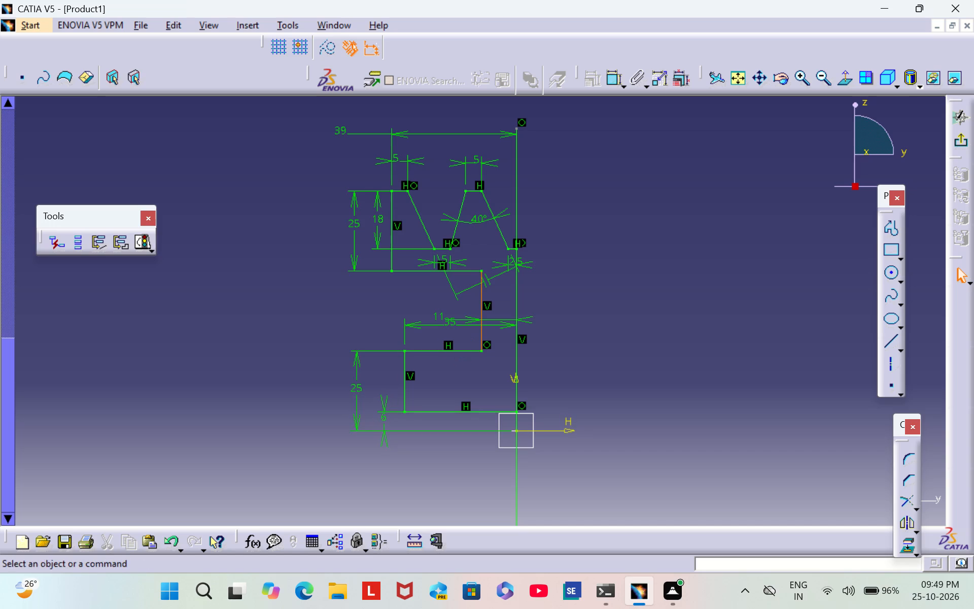
Move the hub's 35 mm half-width dimension down to just above the hub, clear of the 11 mm web dimension.
{"action": "left_click", "coordinate": [450, 322]}
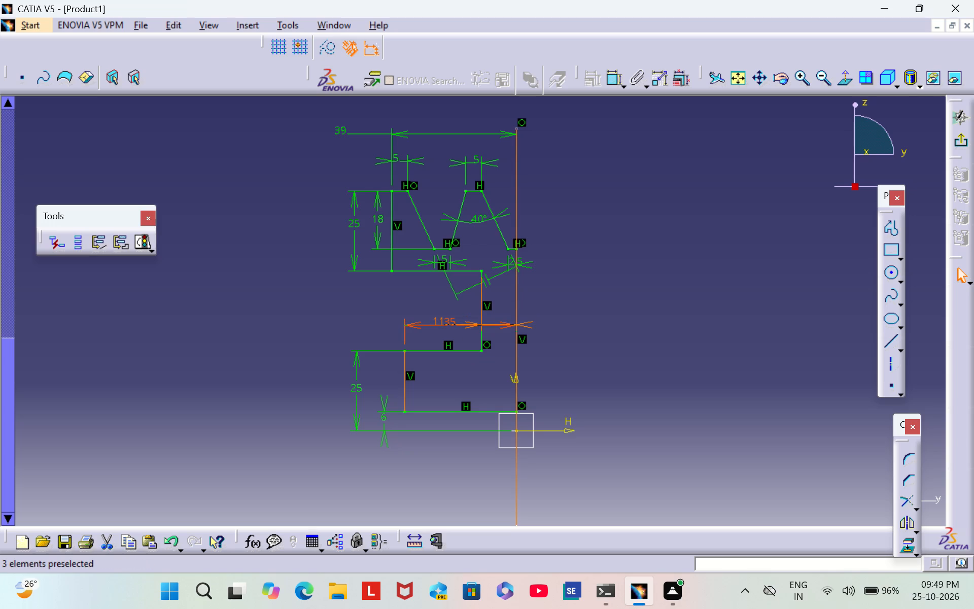
{"action": "left_click_drag", "start_coordinate": [465, 327], "coordinate": [469, 336]}
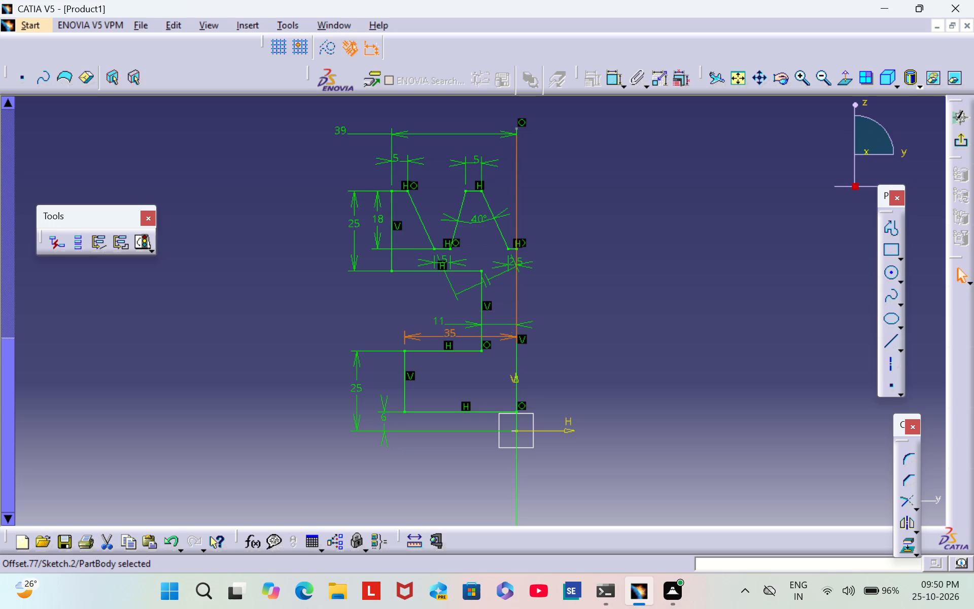
{"action": "left_click_drag", "start_coordinate": [469, 336], "coordinate": [469, 340]}
{"action": "left_click", "coordinate": [594, 297]}
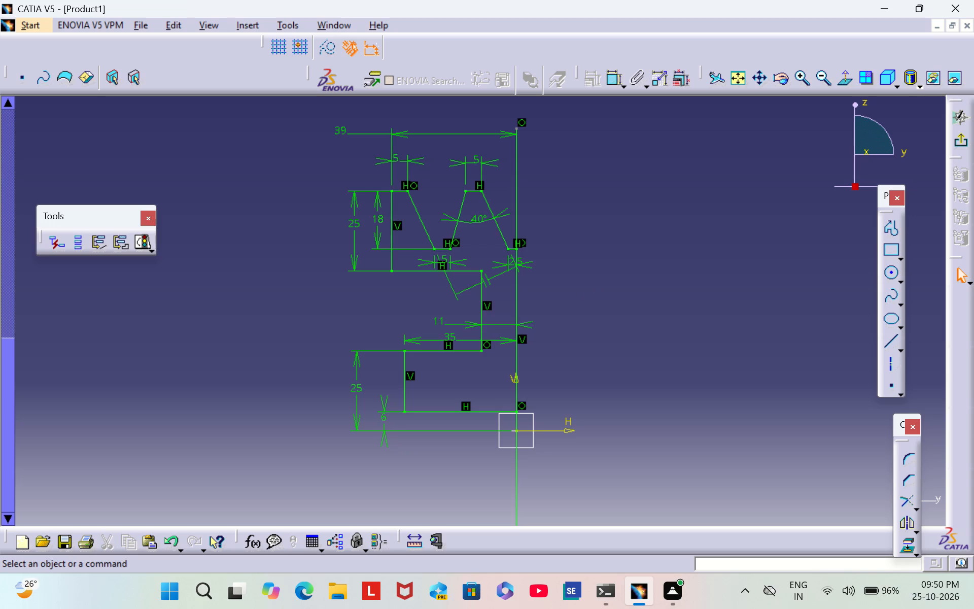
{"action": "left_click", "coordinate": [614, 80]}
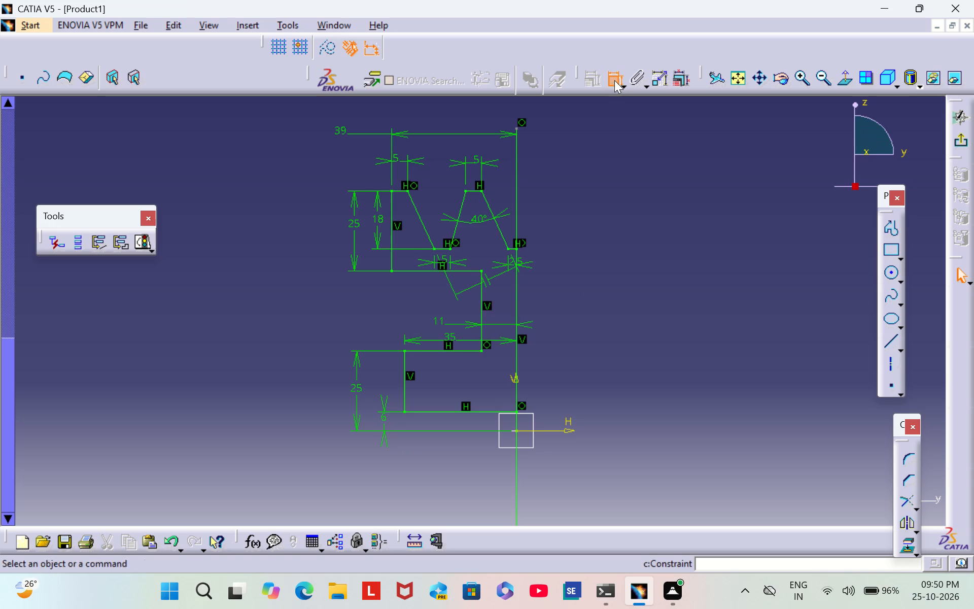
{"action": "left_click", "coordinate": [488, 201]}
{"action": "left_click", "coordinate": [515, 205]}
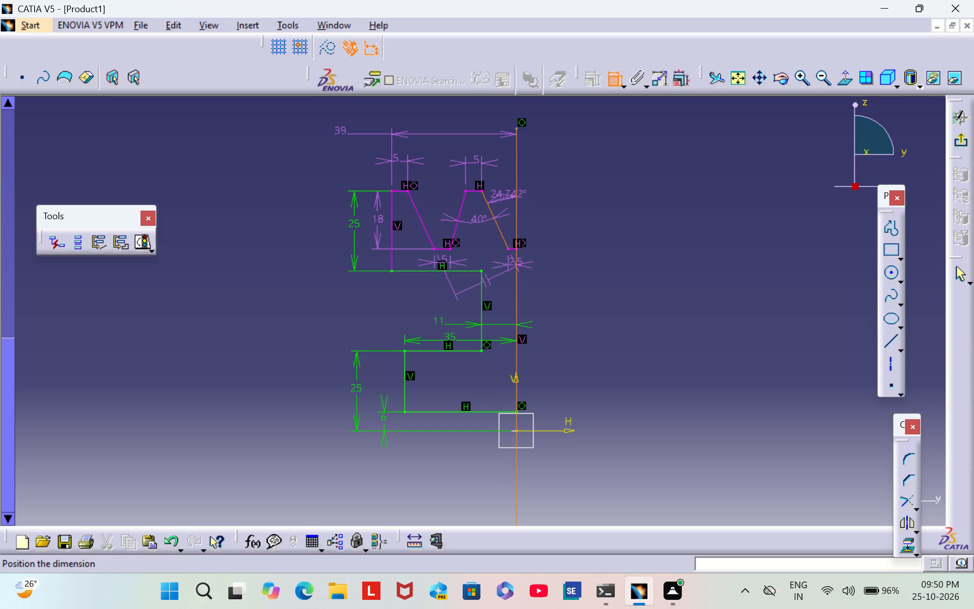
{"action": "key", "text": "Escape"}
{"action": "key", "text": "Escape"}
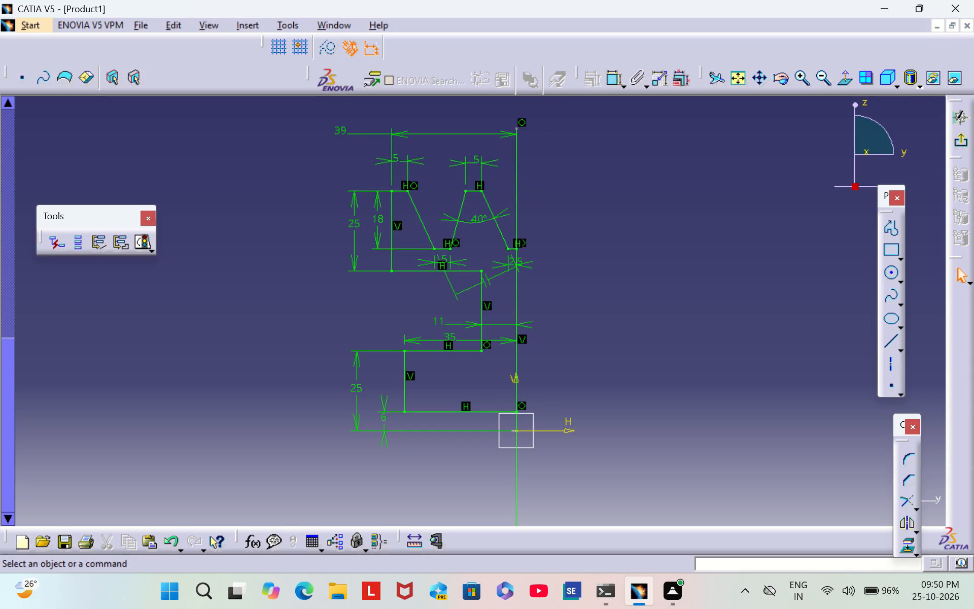
Delete the 5 mm width dimension of the outermost land's top edge.
{"action": "right_click", "coordinate": [400, 157]}
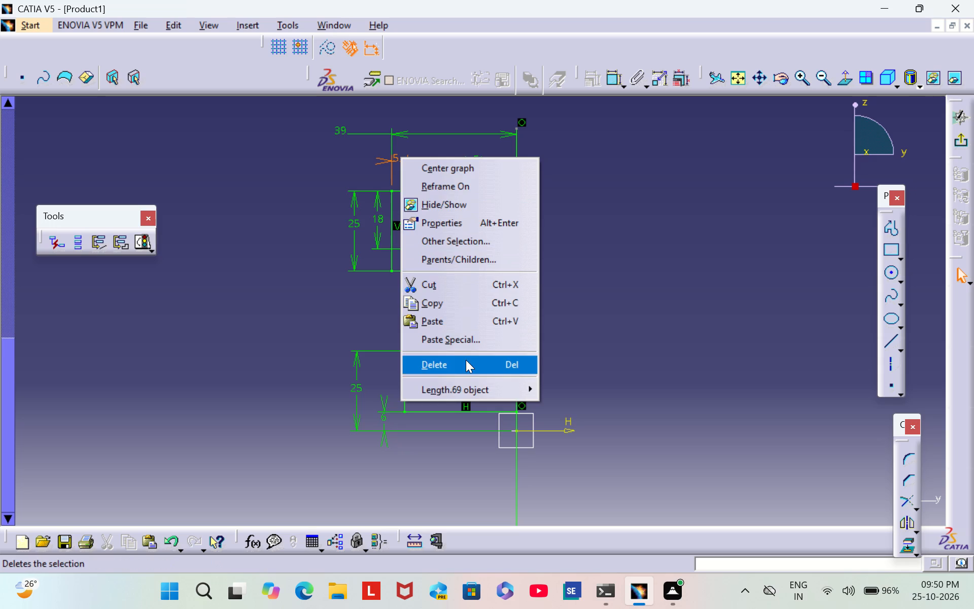
{"action": "left_click", "coordinate": [466, 360]}
Dimension the angle between the half groove's flank and the vertical centre line and set it to 20°.
{"action": "left_click", "coordinate": [613, 82]}
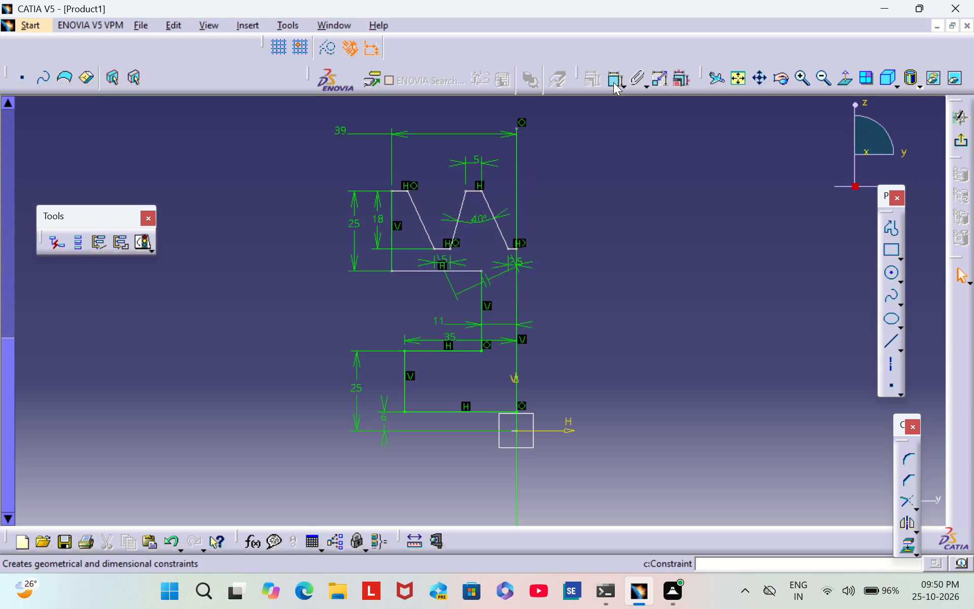
{"action": "left_click", "coordinate": [491, 207]}
{"action": "left_click", "coordinate": [516, 200]}
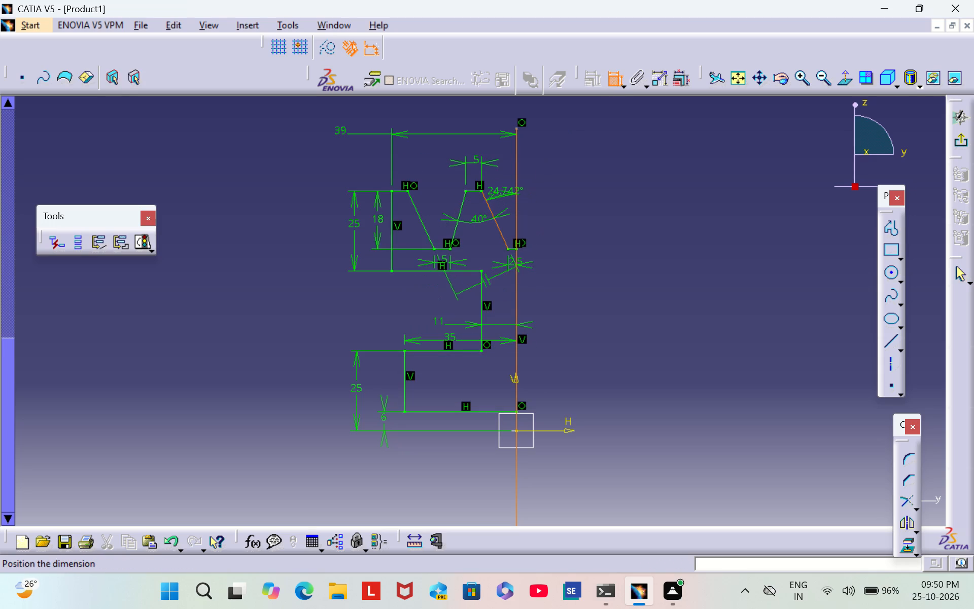
{"action": "left_click", "coordinate": [506, 184]}
{"action": "double_click", "coordinate": [497, 181]}
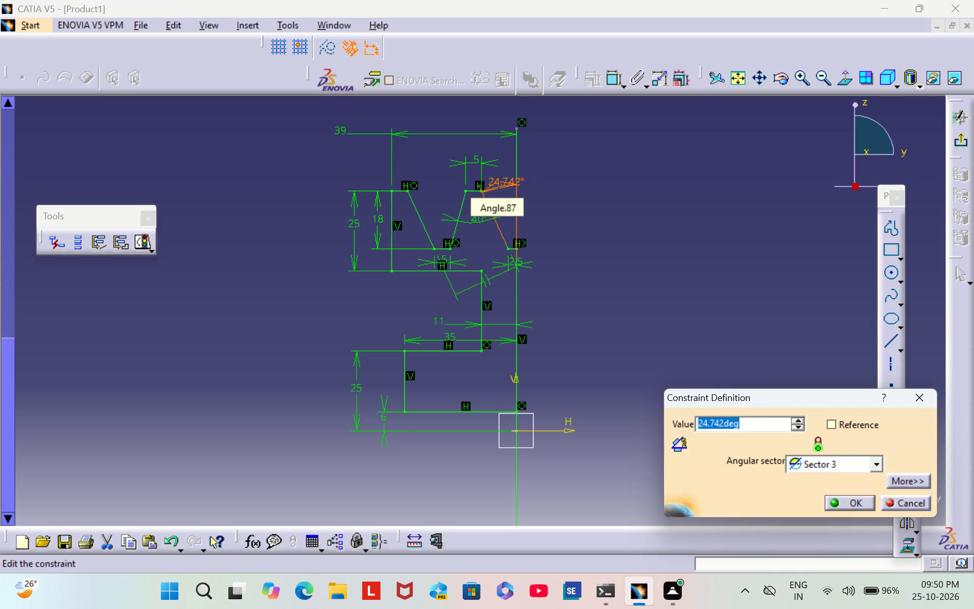
{"action": "key", "text": "BackSpace"}
{"action": "type", "text": "20"}
{"action": "key", "text": "Return"}
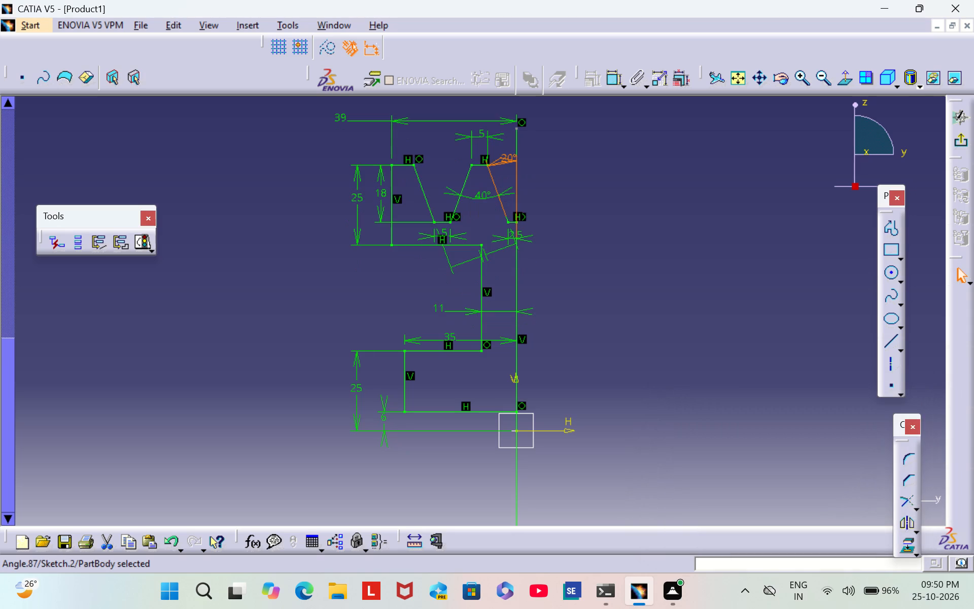
{"action": "left_click", "coordinate": [596, 239]}
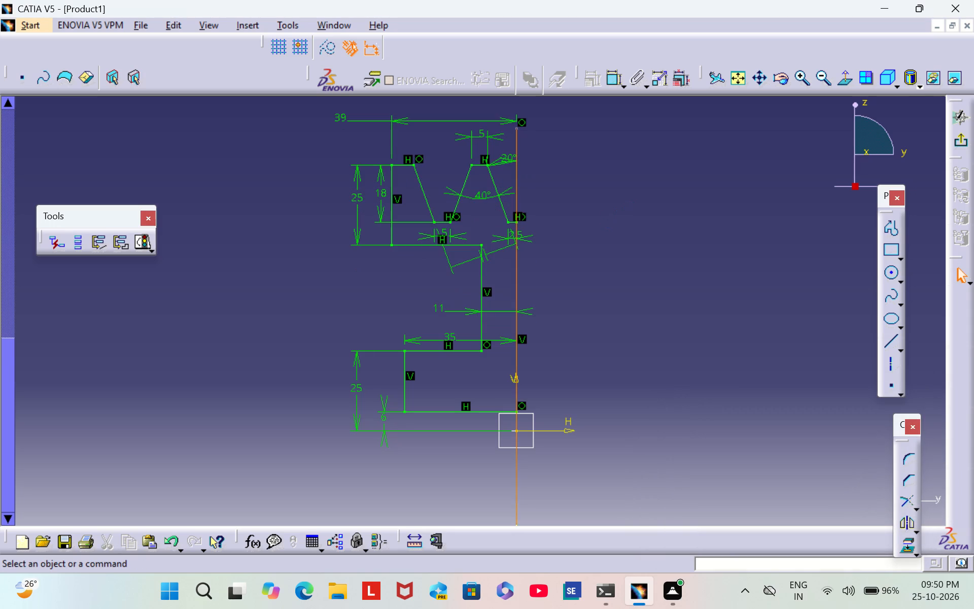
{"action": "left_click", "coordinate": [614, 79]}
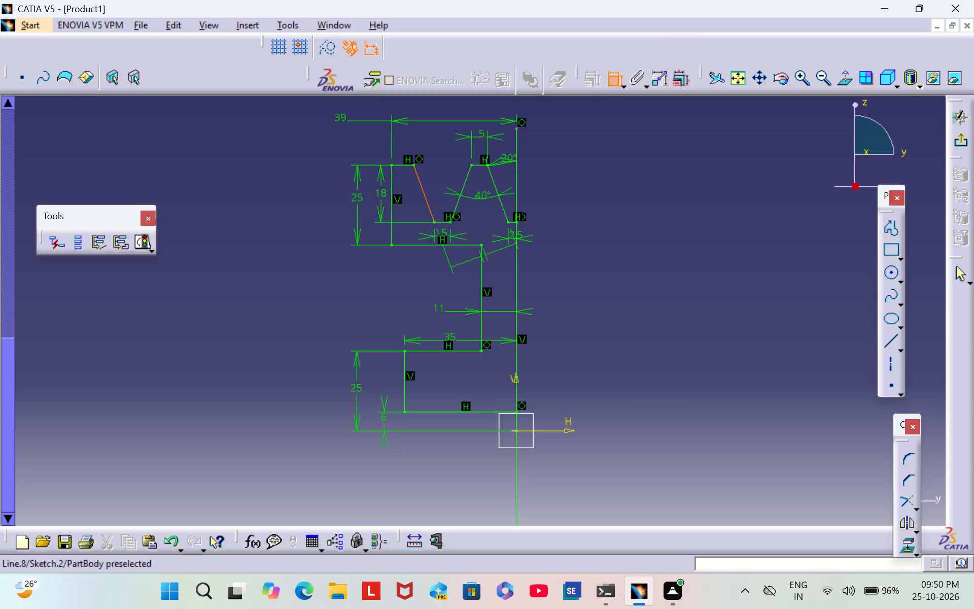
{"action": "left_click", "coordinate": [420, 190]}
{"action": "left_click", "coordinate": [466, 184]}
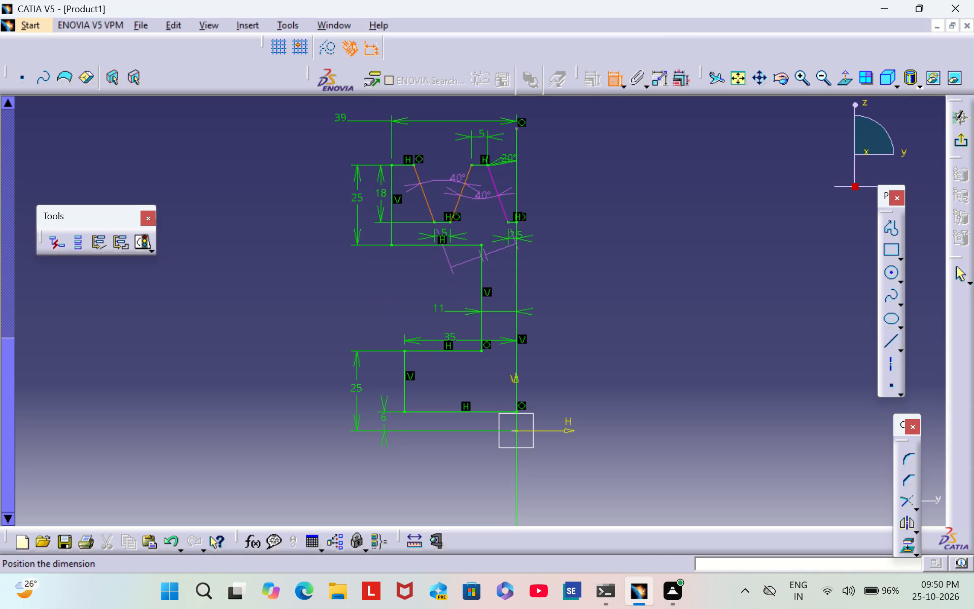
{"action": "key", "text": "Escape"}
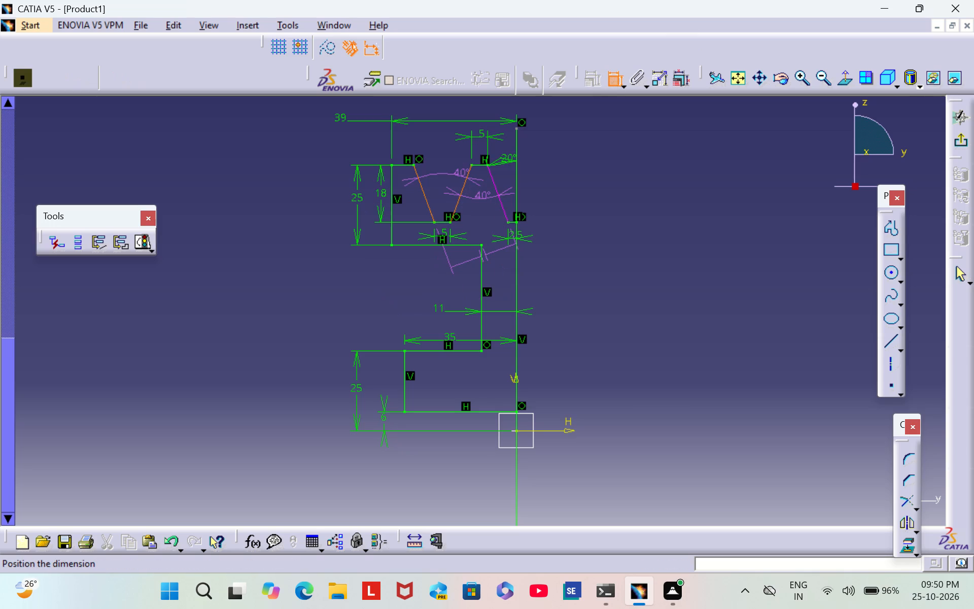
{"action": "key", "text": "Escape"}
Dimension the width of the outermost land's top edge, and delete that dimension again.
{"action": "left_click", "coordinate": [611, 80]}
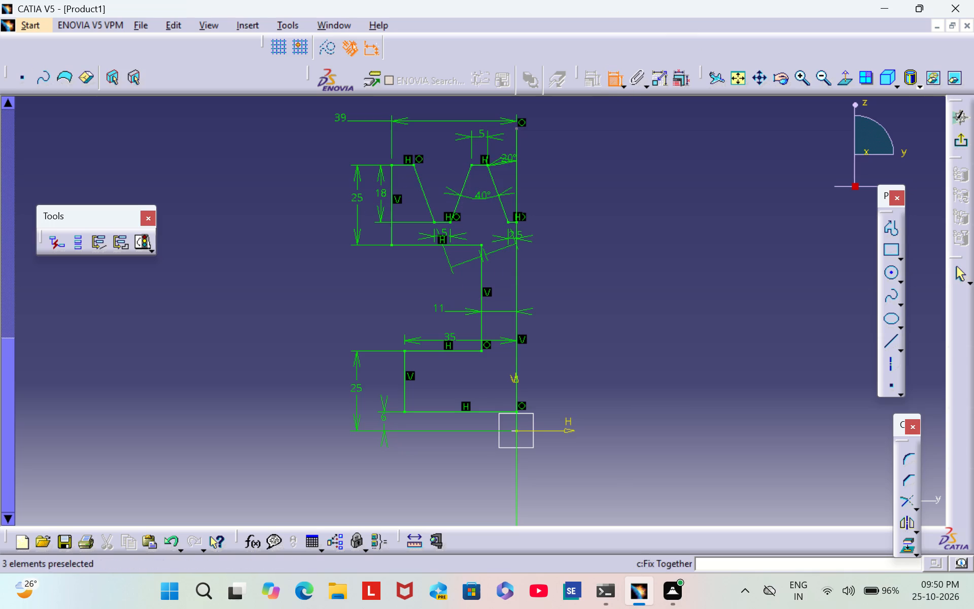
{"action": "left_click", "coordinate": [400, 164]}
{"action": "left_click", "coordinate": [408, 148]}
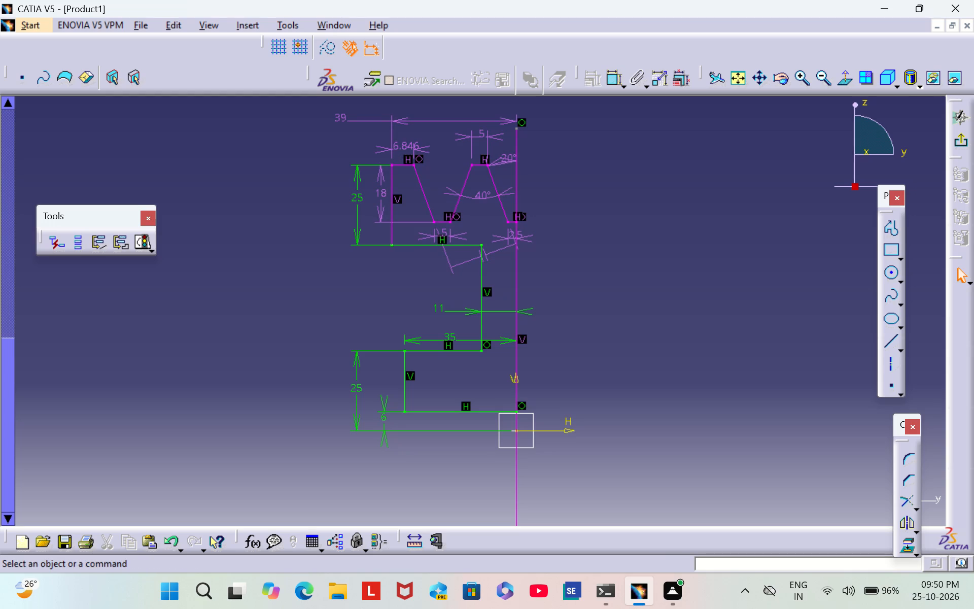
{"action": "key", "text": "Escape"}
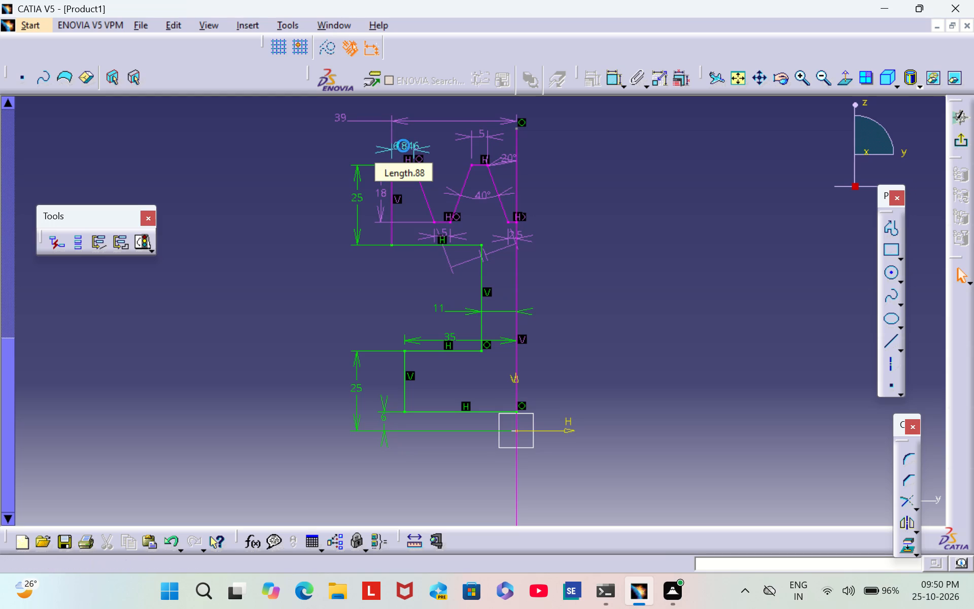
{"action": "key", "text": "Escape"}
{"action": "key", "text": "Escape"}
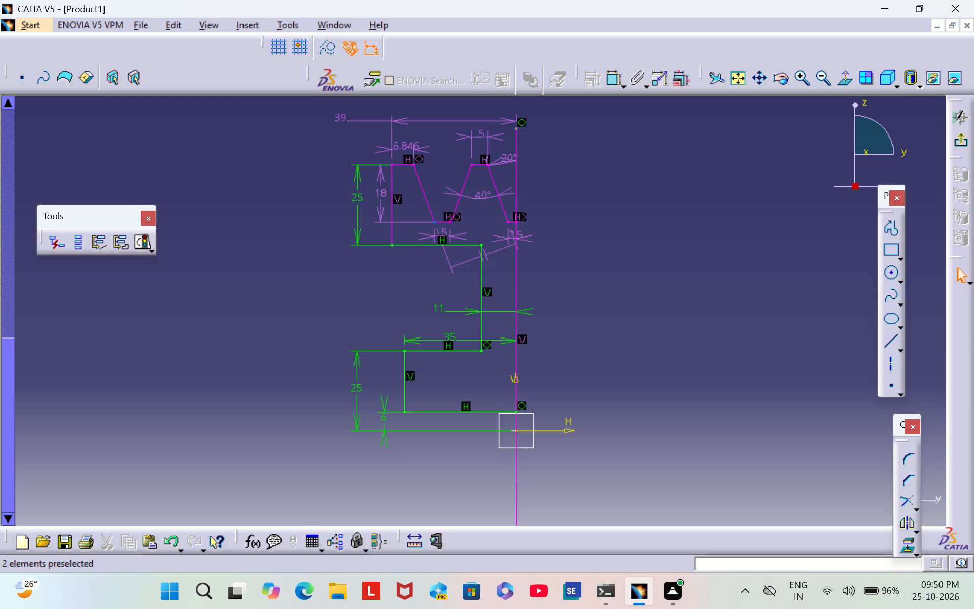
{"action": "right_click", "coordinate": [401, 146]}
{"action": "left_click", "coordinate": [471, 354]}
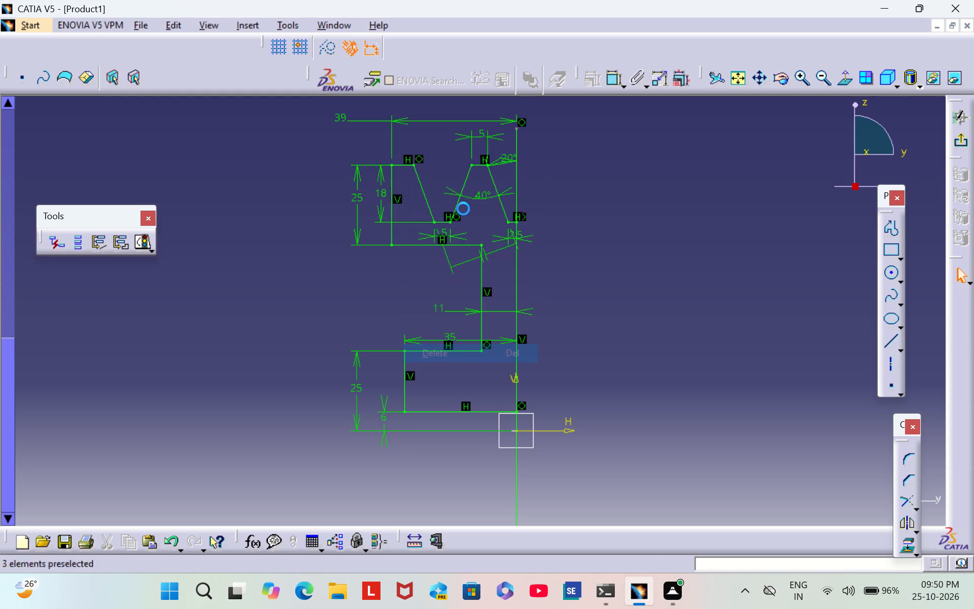
Delete the 5 mm width dimension of the full groove's bottom edge.
{"action": "right_click", "coordinate": [436, 234]}
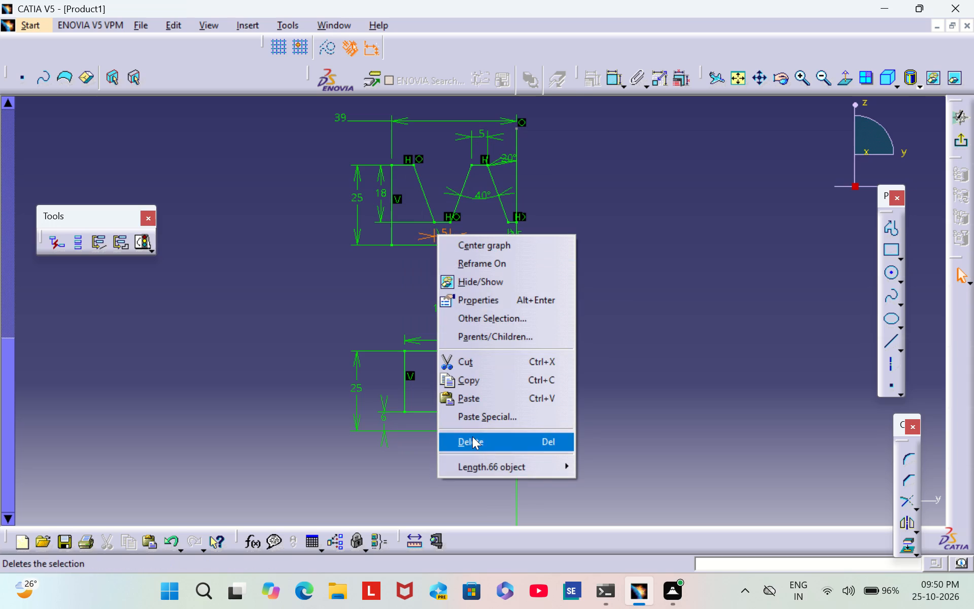
{"action": "left_click", "coordinate": [472, 436]}
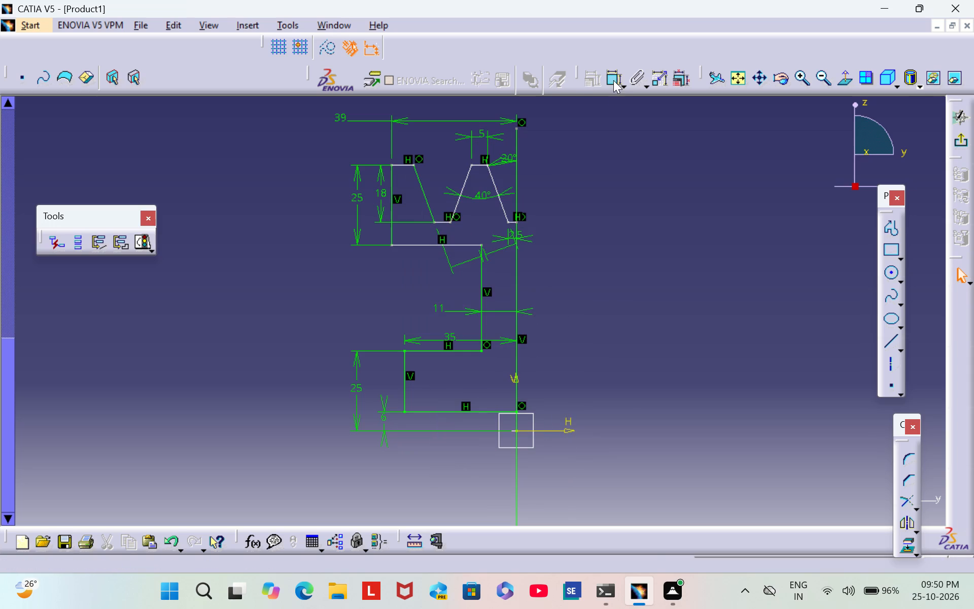
Dimension the width of the outermost land's top edge and set it to 5 mm.
{"action": "left_click", "coordinate": [614, 79]}
{"action": "left_click", "coordinate": [400, 164]}
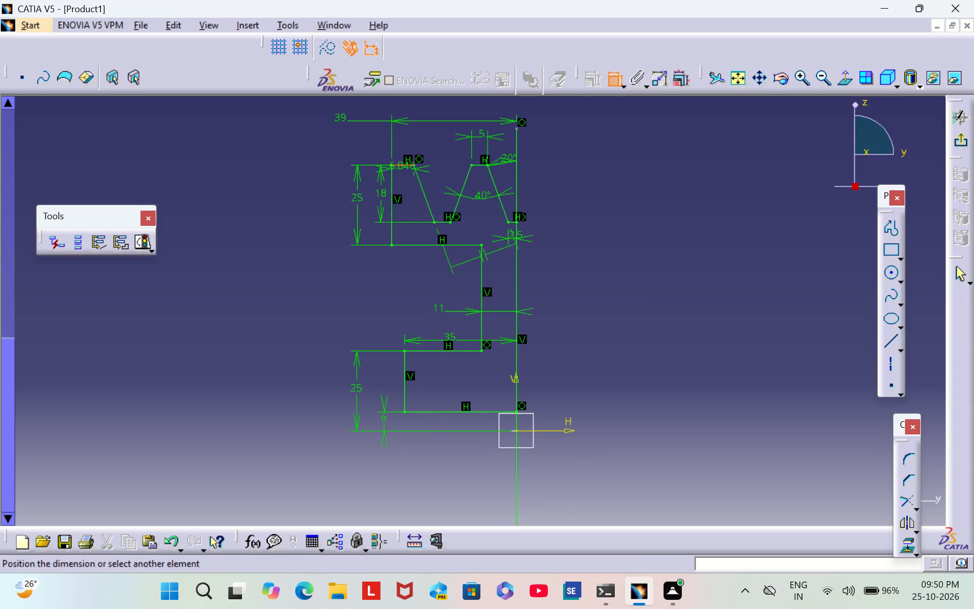
{"action": "left_click", "coordinate": [411, 142]}
{"action": "double_click", "coordinate": [409, 141]}
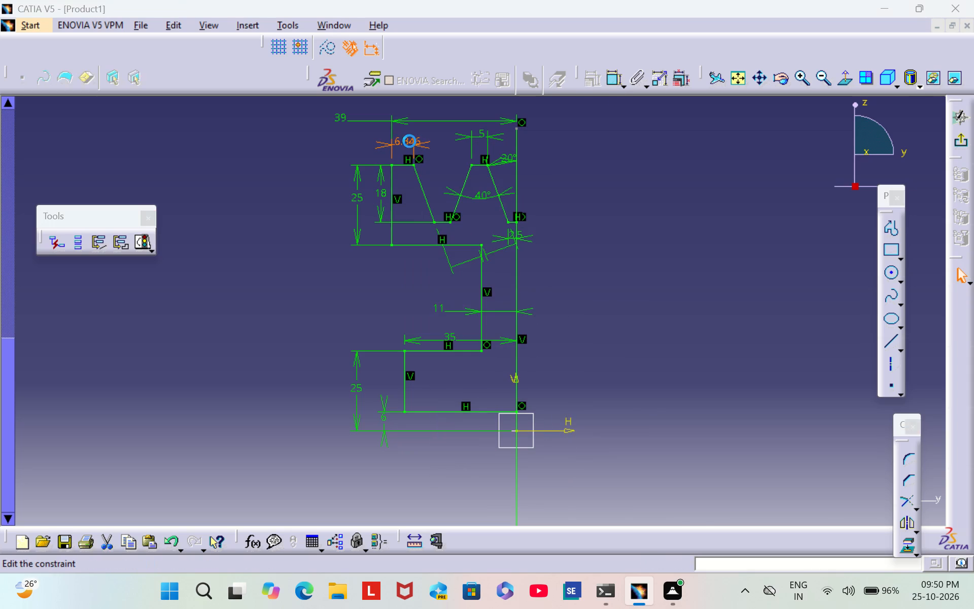
{"action": "key", "text": "BackSpace"}
{"action": "key", "text": "5"}
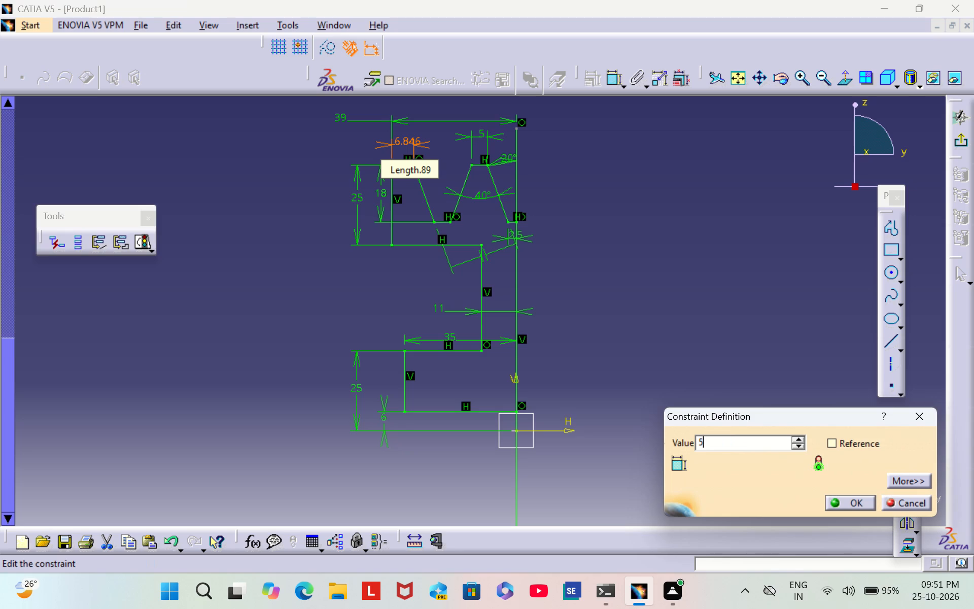
{"action": "key", "text": "Return"}
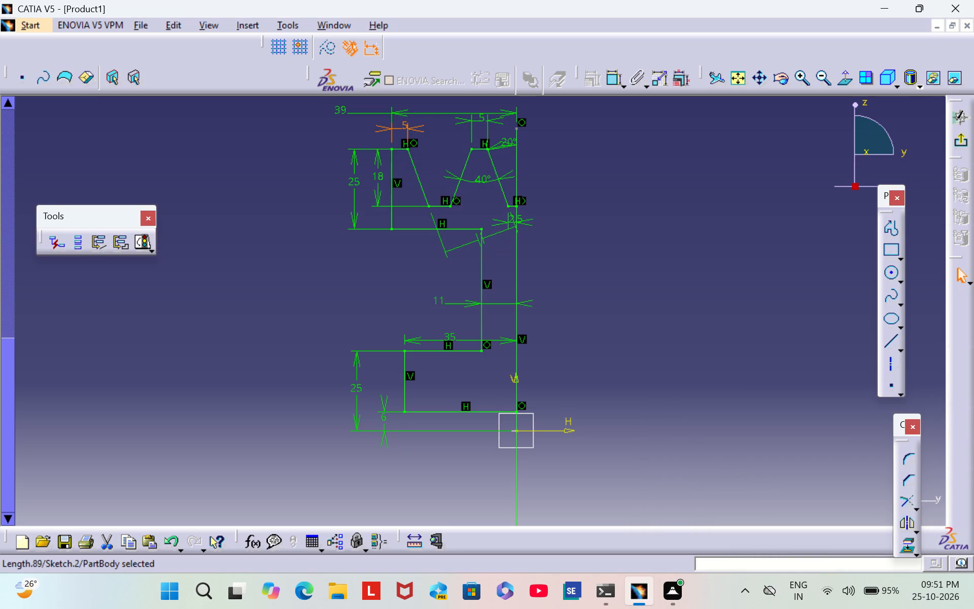
{"action": "left_click", "coordinate": [564, 167]}
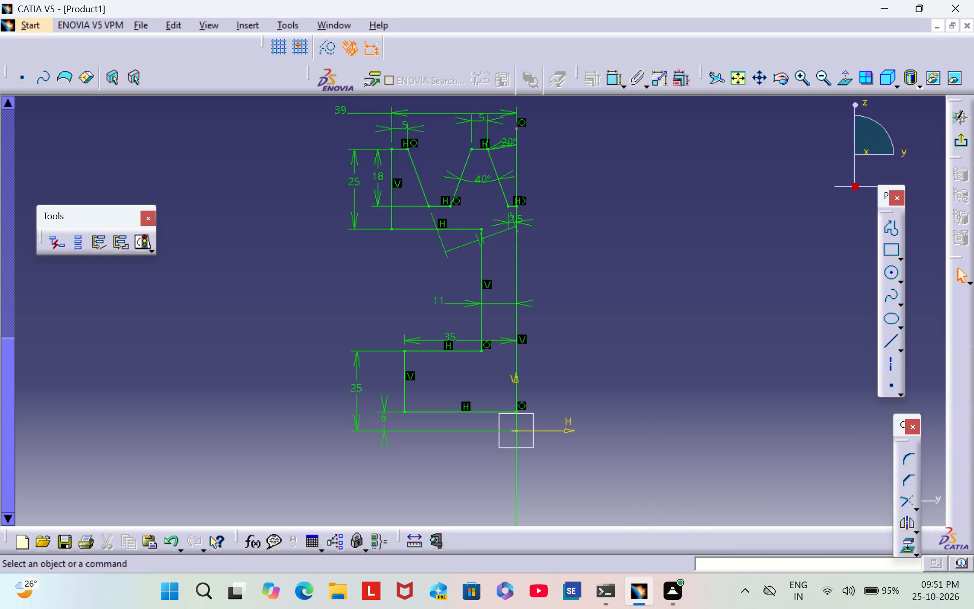
Delete the 18 mm groove depth dimension beside the rim.
{"action": "right_click", "coordinate": [377, 179]}
{"action": "left_click", "coordinate": [427, 390]}
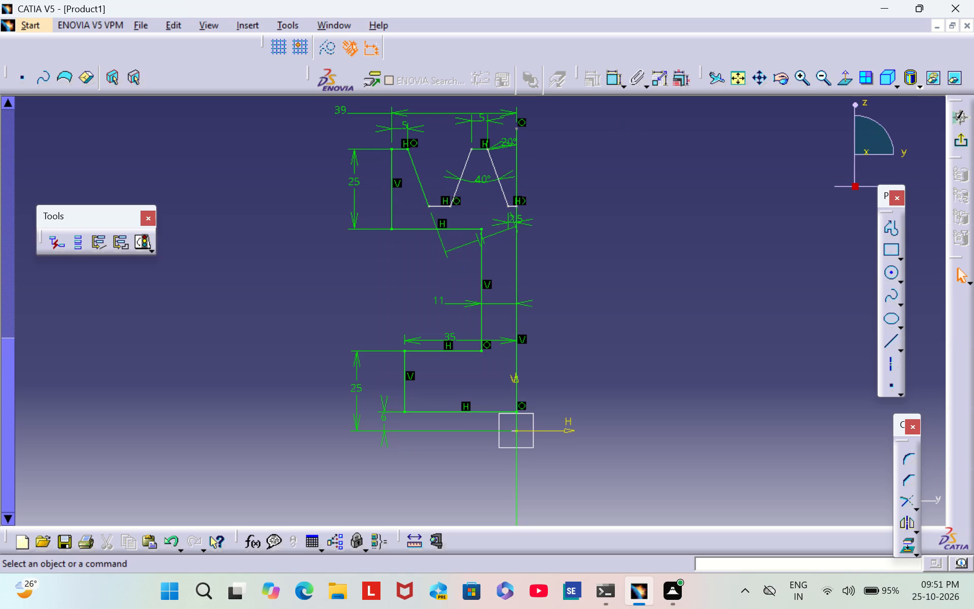
Dimension the width of the full groove's bottom edge and set it to 5 mm.
{"action": "left_click", "coordinate": [610, 78]}
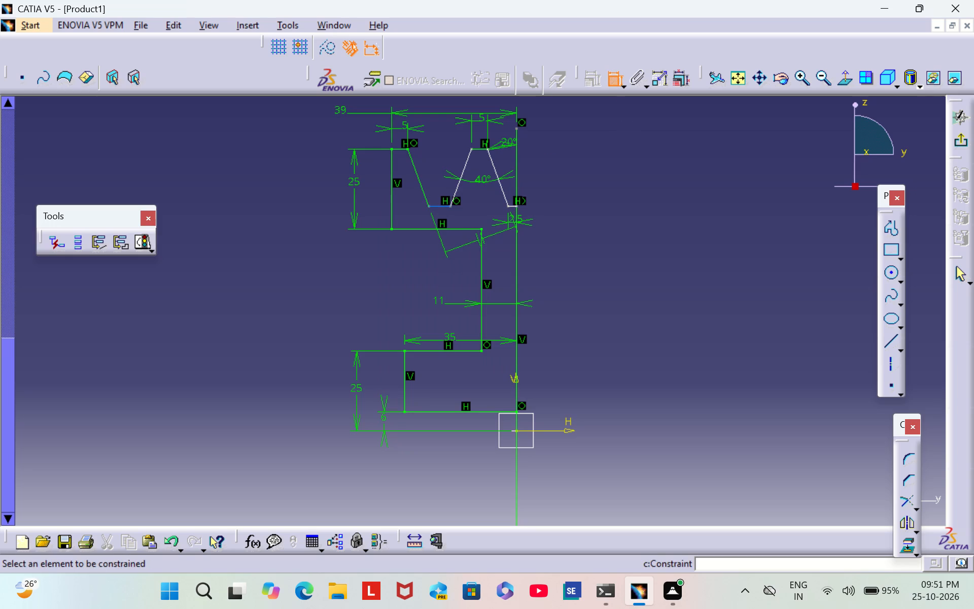
{"action": "left_click", "coordinate": [437, 206]}
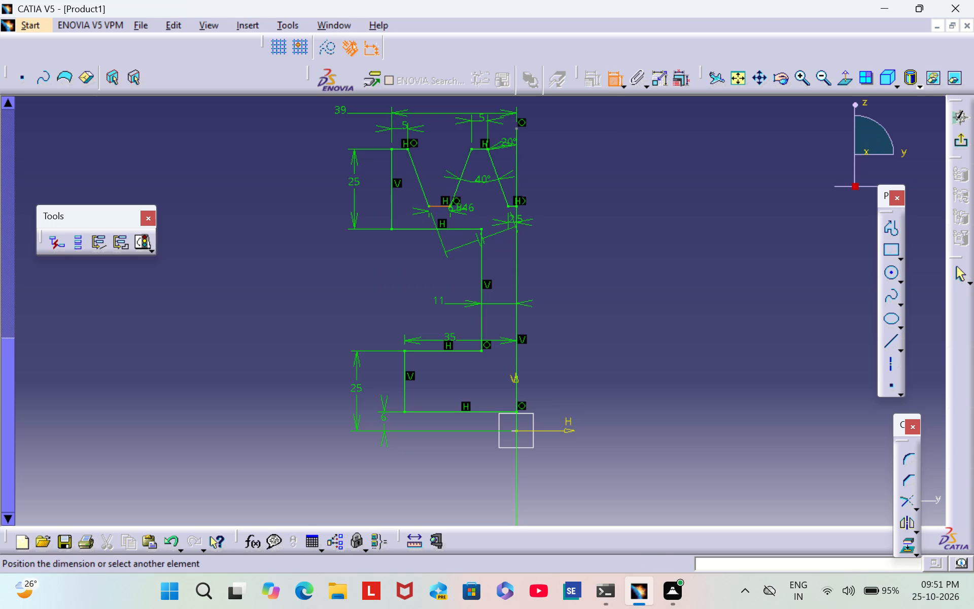
{"action": "left_click", "coordinate": [473, 215]}
{"action": "double_click", "coordinate": [469, 209]}
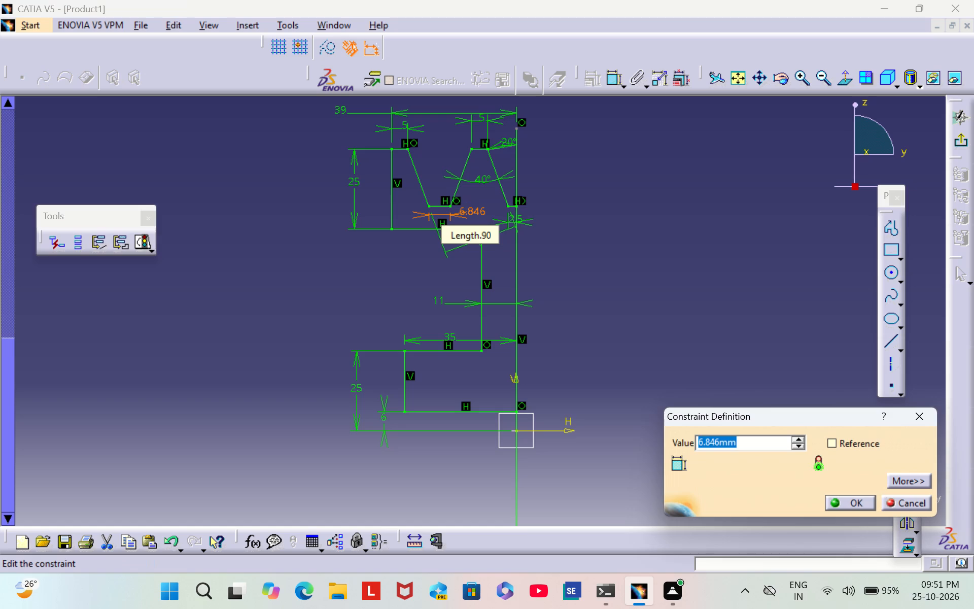
{"action": "key", "text": "BackSpace"}
{"action": "key", "text": "5"}
{"action": "key", "text": "Return"}
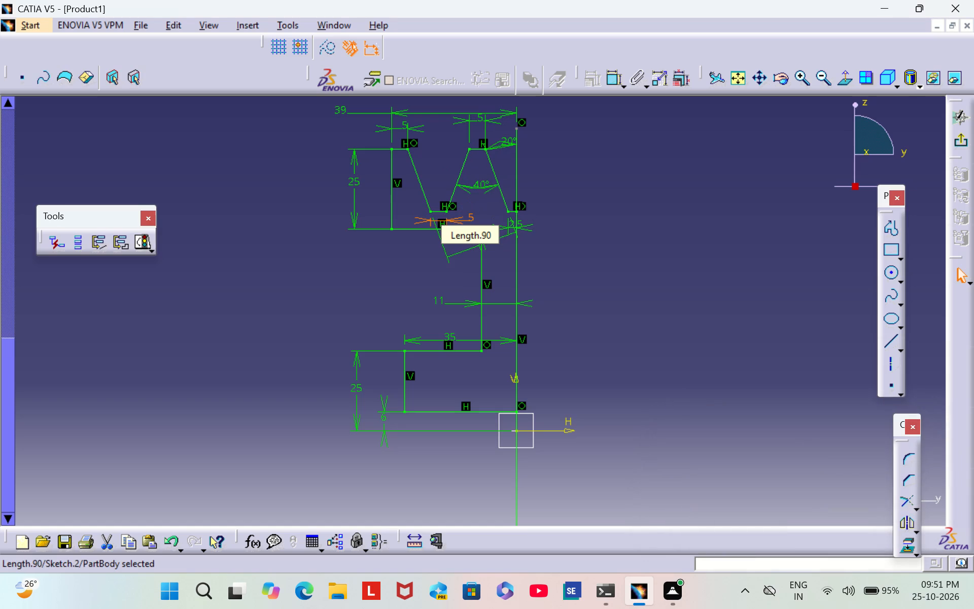
{"action": "left_click", "coordinate": [576, 220]}
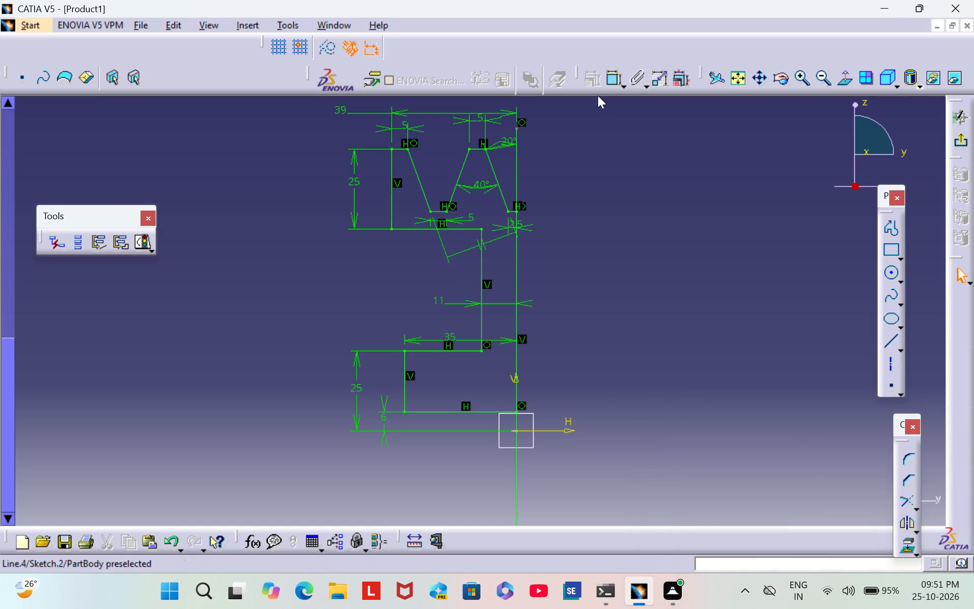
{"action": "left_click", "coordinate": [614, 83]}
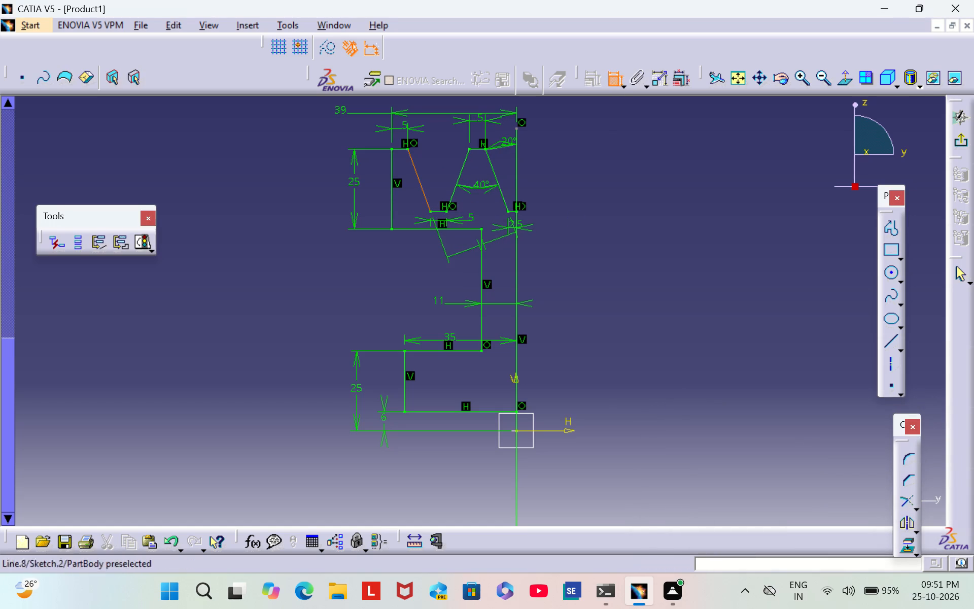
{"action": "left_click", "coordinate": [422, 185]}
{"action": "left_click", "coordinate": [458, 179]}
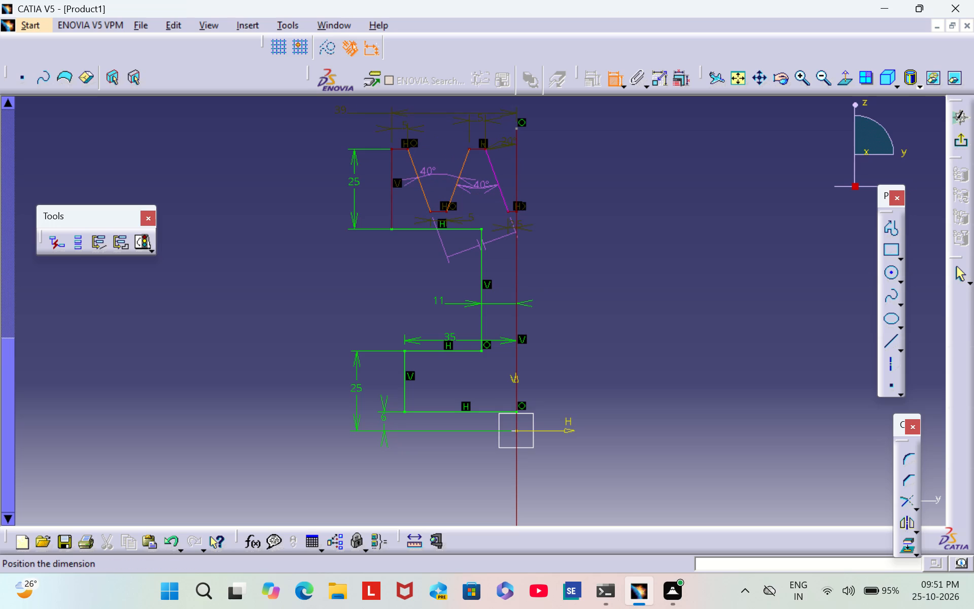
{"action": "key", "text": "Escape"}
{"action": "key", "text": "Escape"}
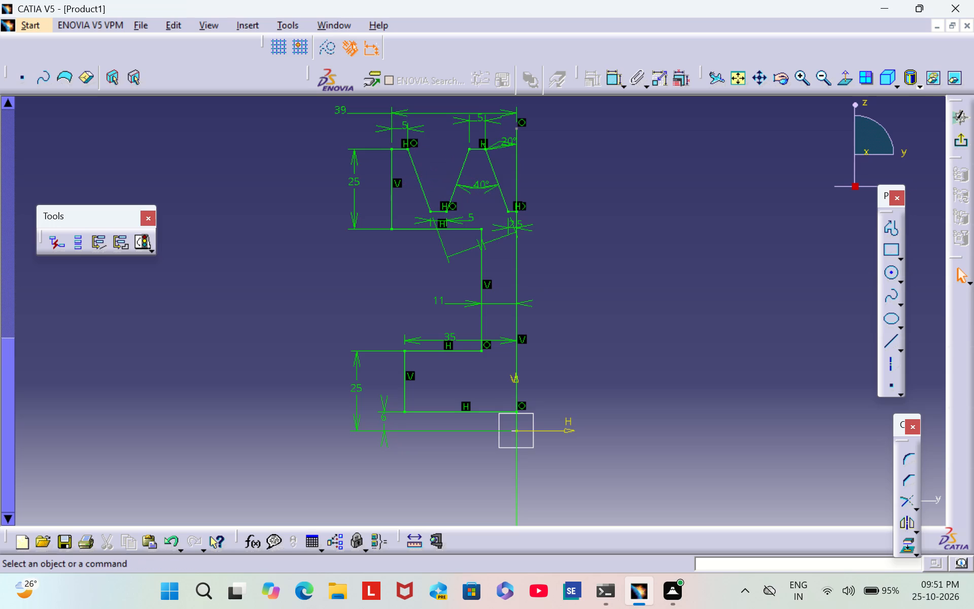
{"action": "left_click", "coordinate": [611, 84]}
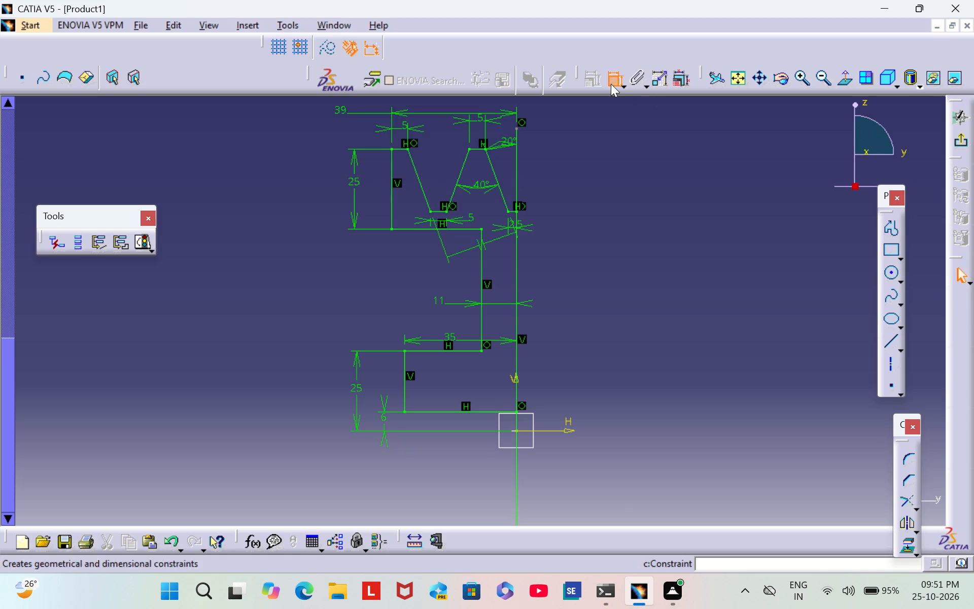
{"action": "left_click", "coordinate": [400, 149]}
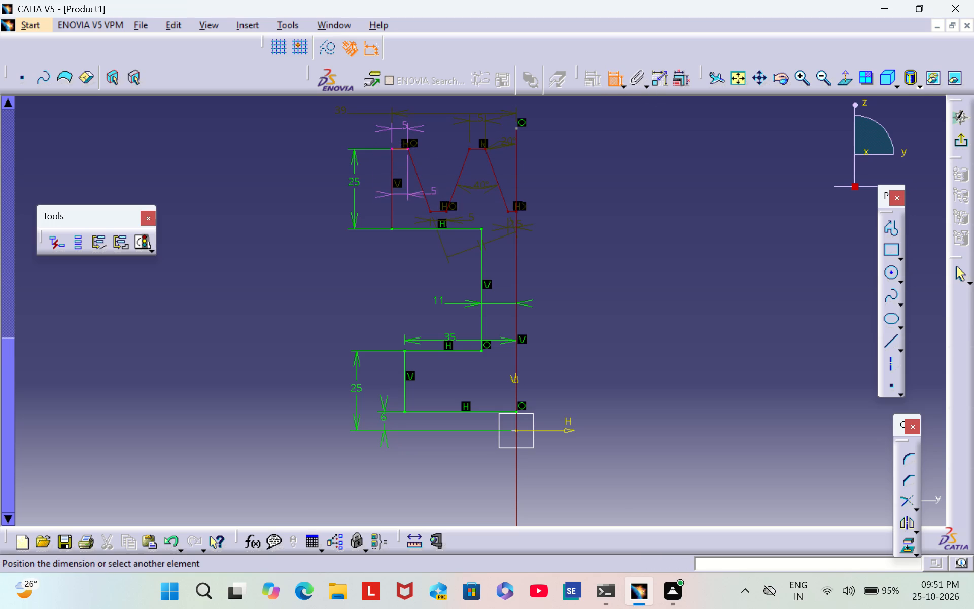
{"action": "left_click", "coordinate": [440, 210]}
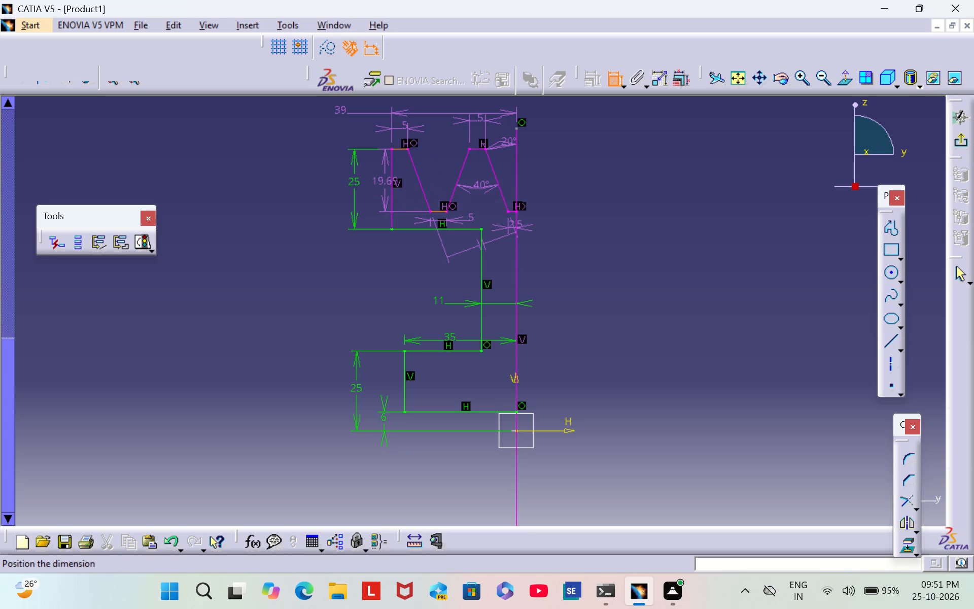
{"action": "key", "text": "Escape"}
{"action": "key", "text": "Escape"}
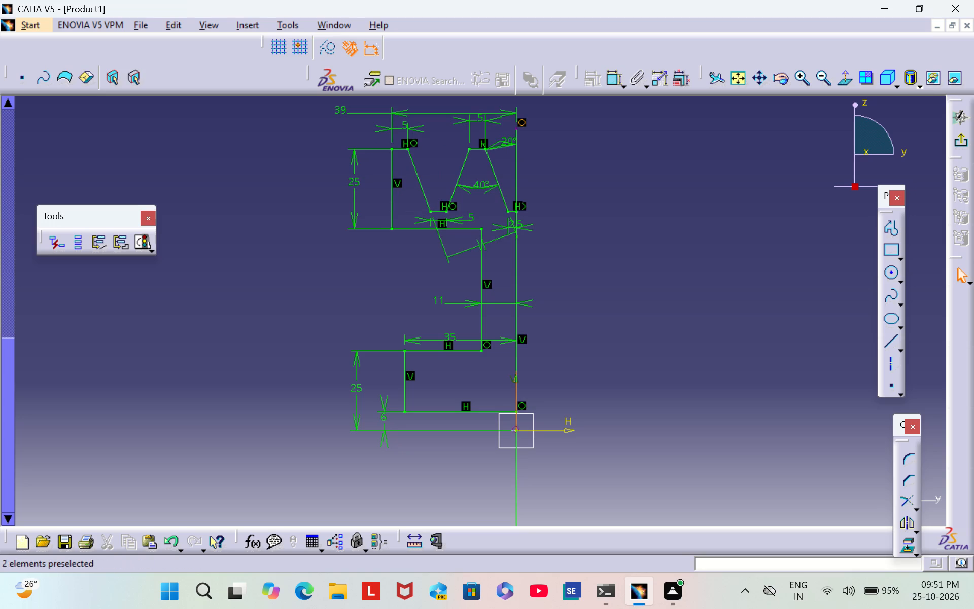
Delete the 5 mm width dimension of the inner land's top edge, between the full groove and the half groove.
{"action": "right_click", "coordinate": [490, 121]}
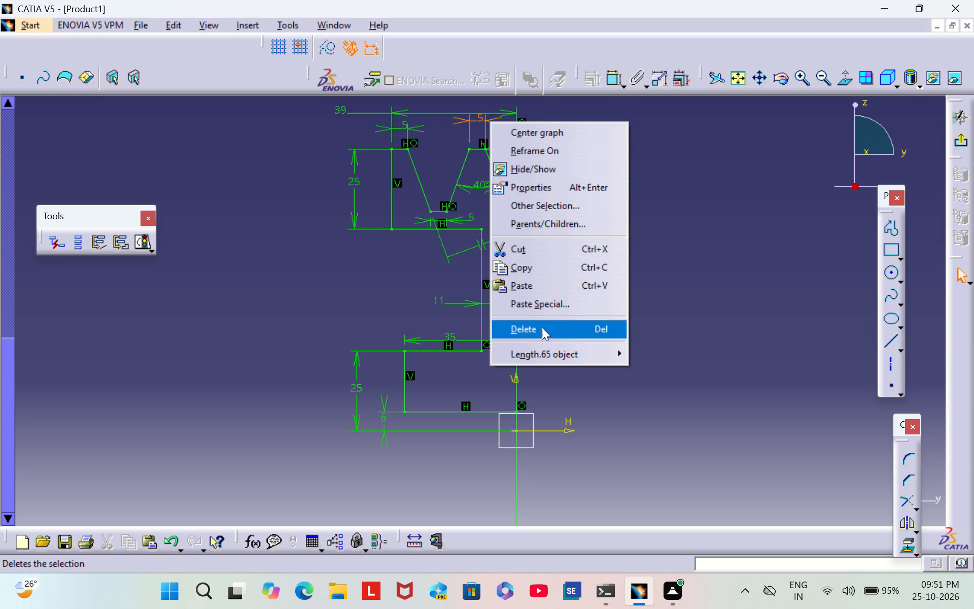
{"action": "left_click", "coordinate": [541, 326]}
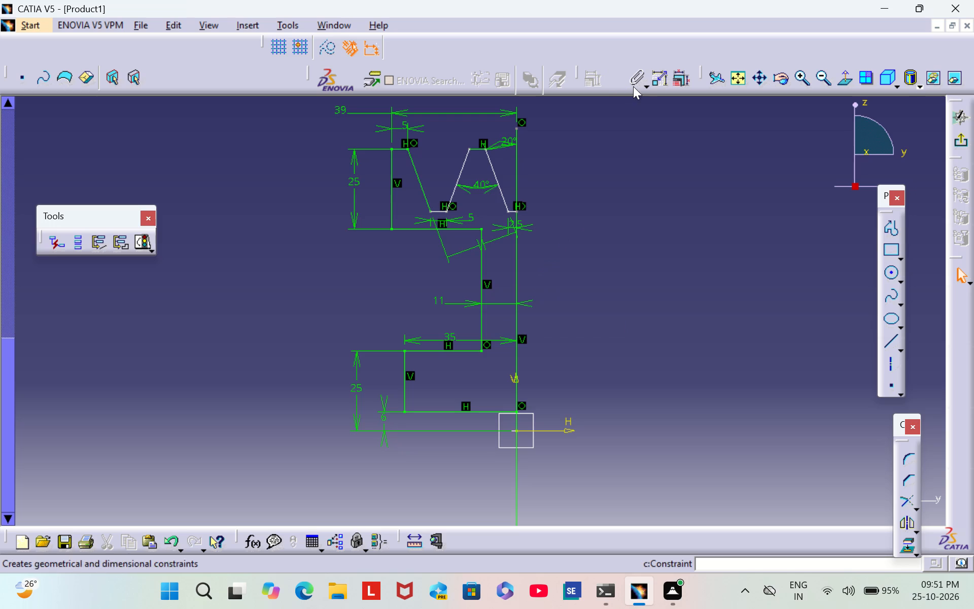
Dimension the groove depth from the full groove's bottom edge to the rim's outer top corner and set it to 18 mm.
{"action": "left_click", "coordinate": [610, 81]}
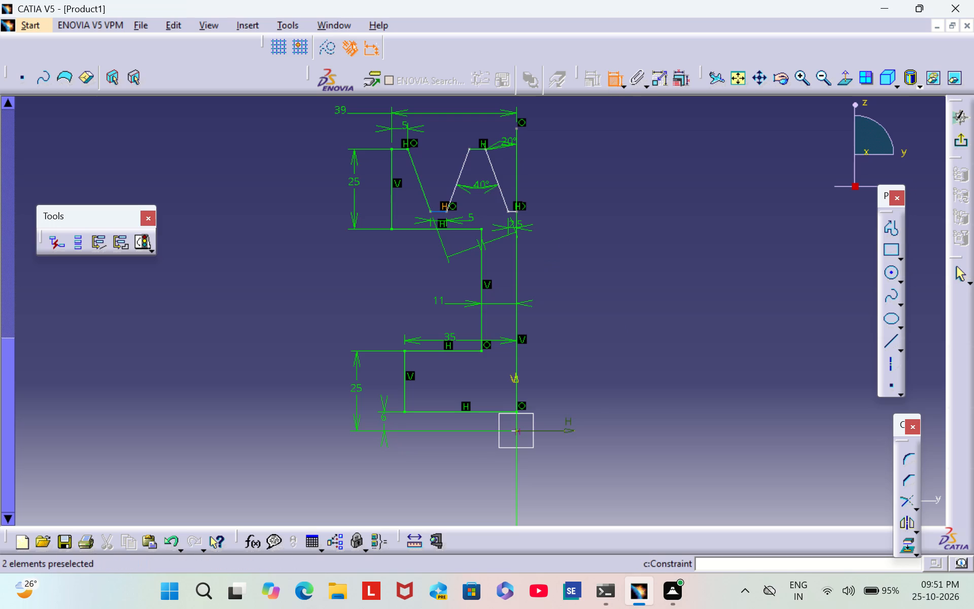
{"action": "left_click", "coordinate": [436, 211]}
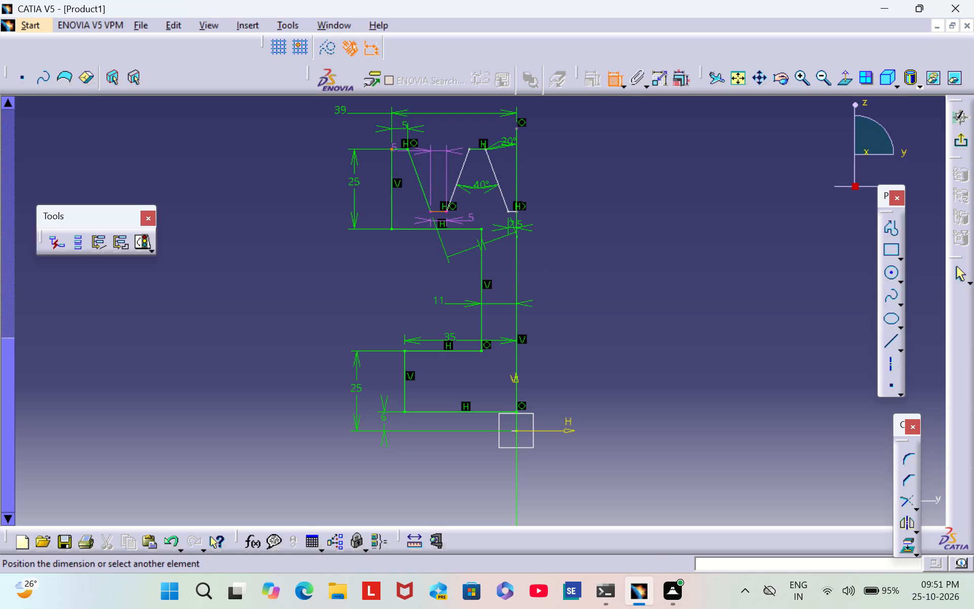
{"action": "left_click", "coordinate": [393, 147]}
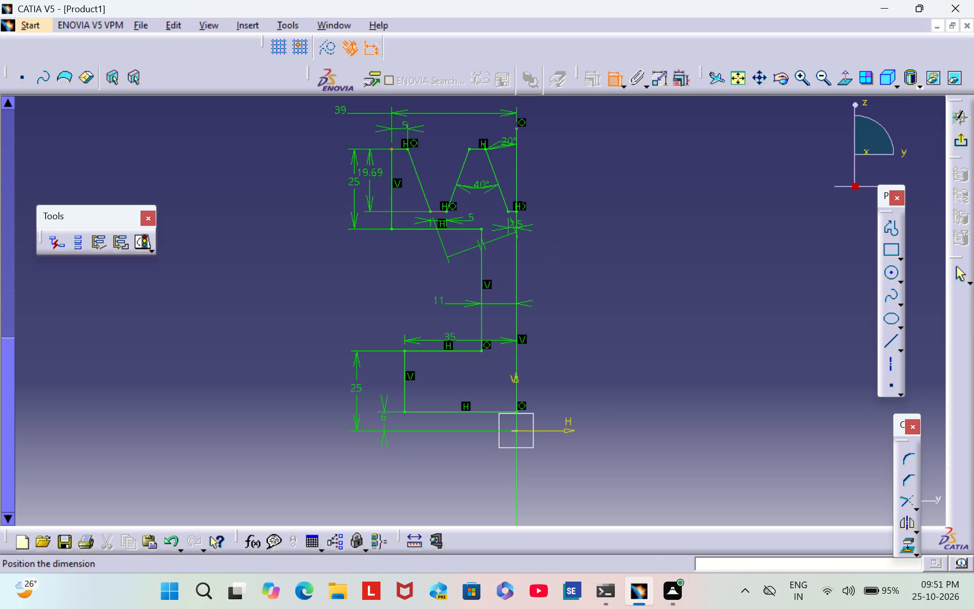
{"action": "left_click", "coordinate": [372, 180]}
{"action": "double_click", "coordinate": [368, 176]}
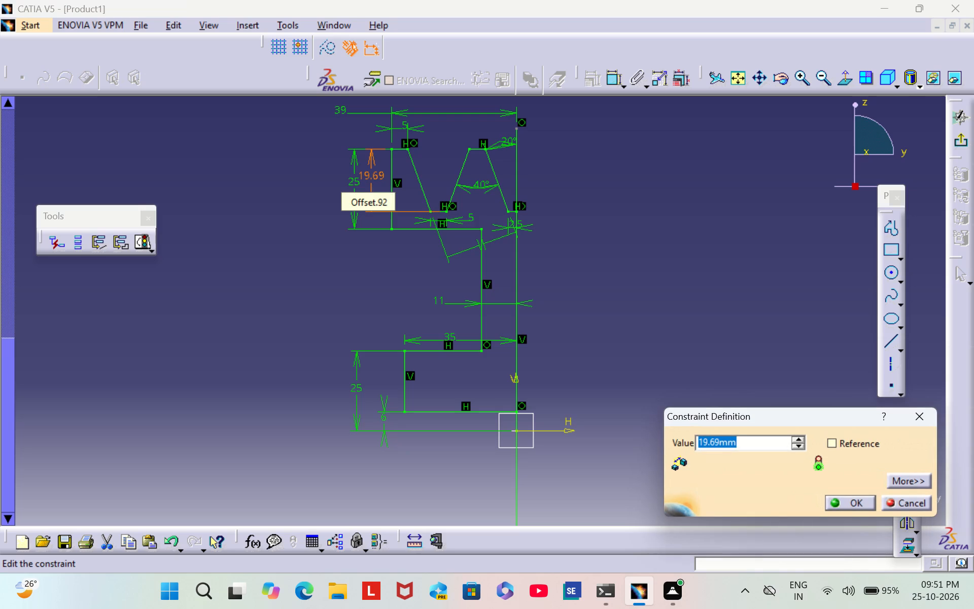
{"action": "key", "text": "BackSpace"}
{"action": "type", "text": "18"}
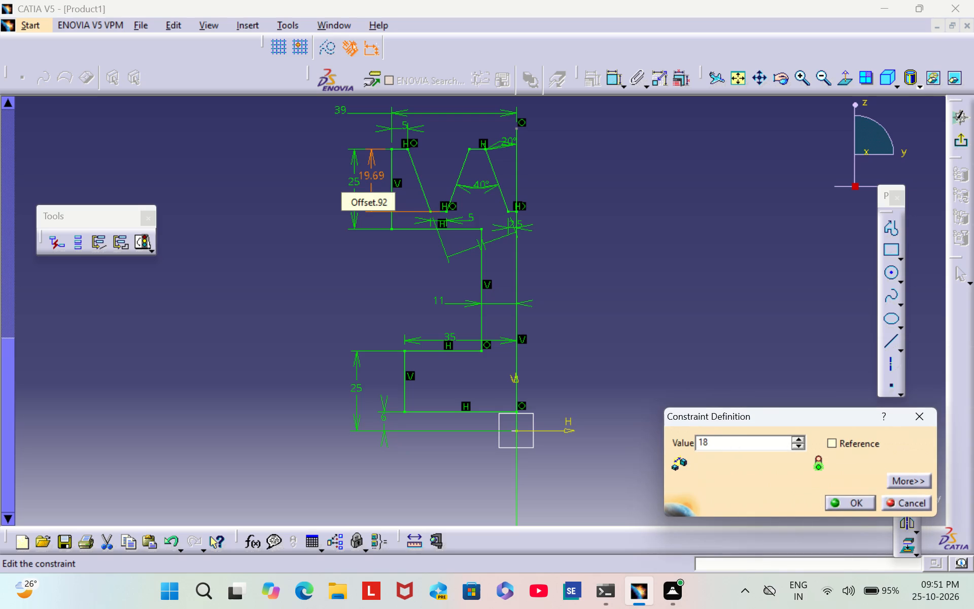
{"action": "key", "text": "Return"}
{"action": "left_click", "coordinate": [616, 208]}
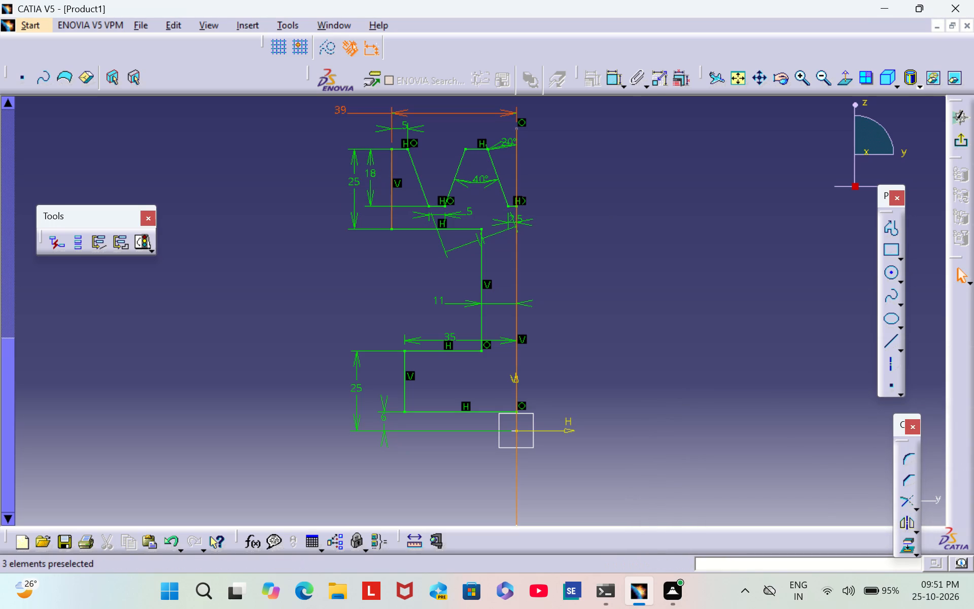
Delete the 39 mm half-width dimension between the rim's outer side and the vertical centre line.
{"action": "right_click", "coordinate": [338, 105]}
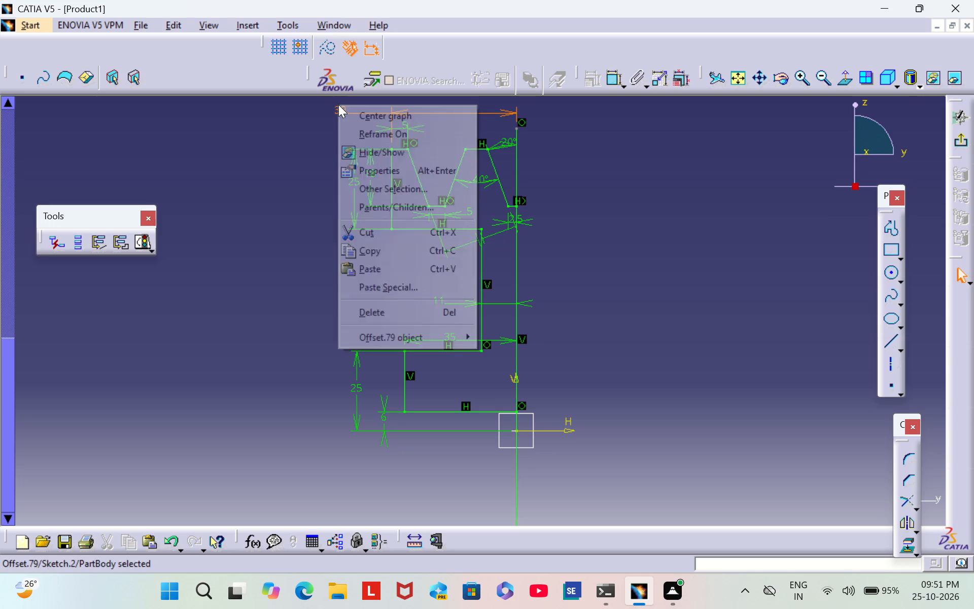
{"action": "left_click", "coordinate": [375, 310]}
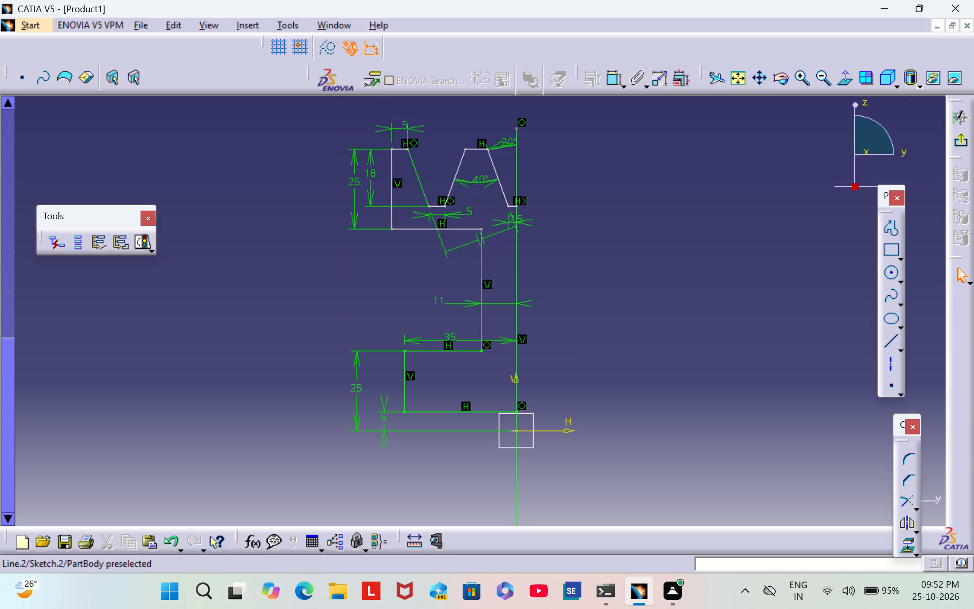
Dimension the width of the inner land's top edge, between the two grooves, and set it to 5 mm.
{"action": "left_click", "coordinate": [614, 72]}
{"action": "left_click", "coordinate": [472, 147]}
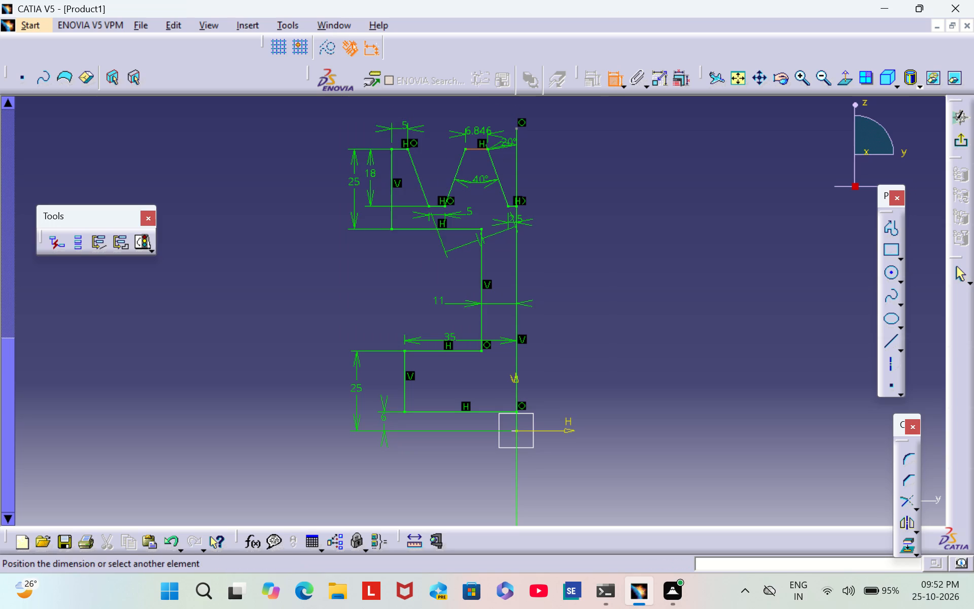
{"action": "left_click", "coordinate": [482, 129]}
{"action": "double_click", "coordinate": [479, 128]}
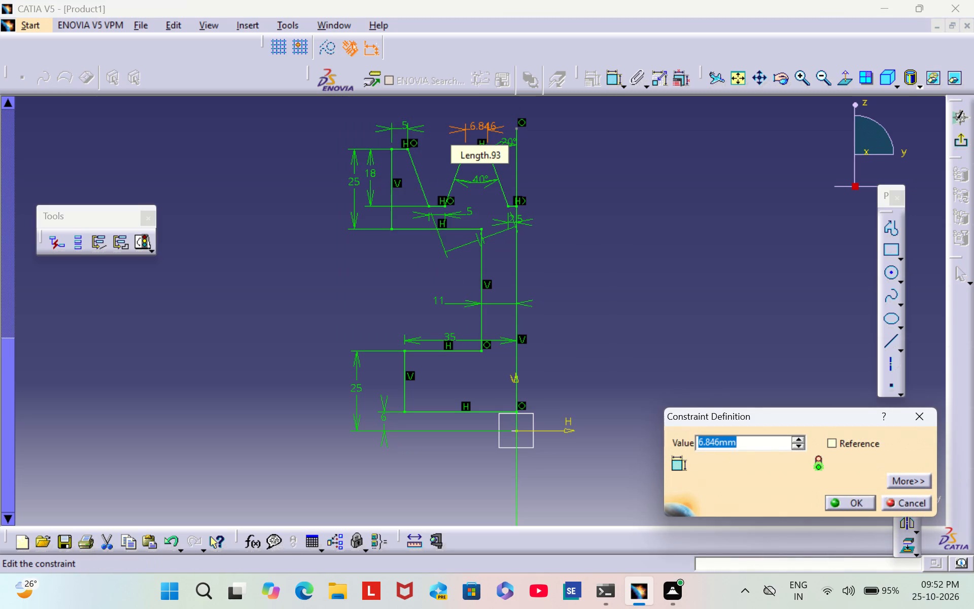
{"action": "key", "text": "BackSpace"}
{"action": "key", "text": "5"}
{"action": "key", "text": "Return"}
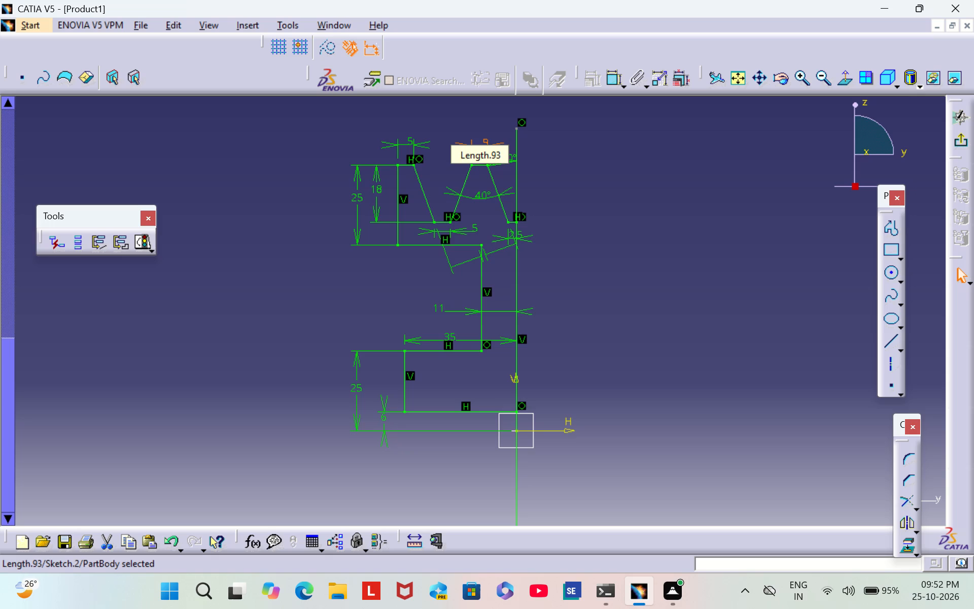
{"action": "left_click", "coordinate": [606, 222]}
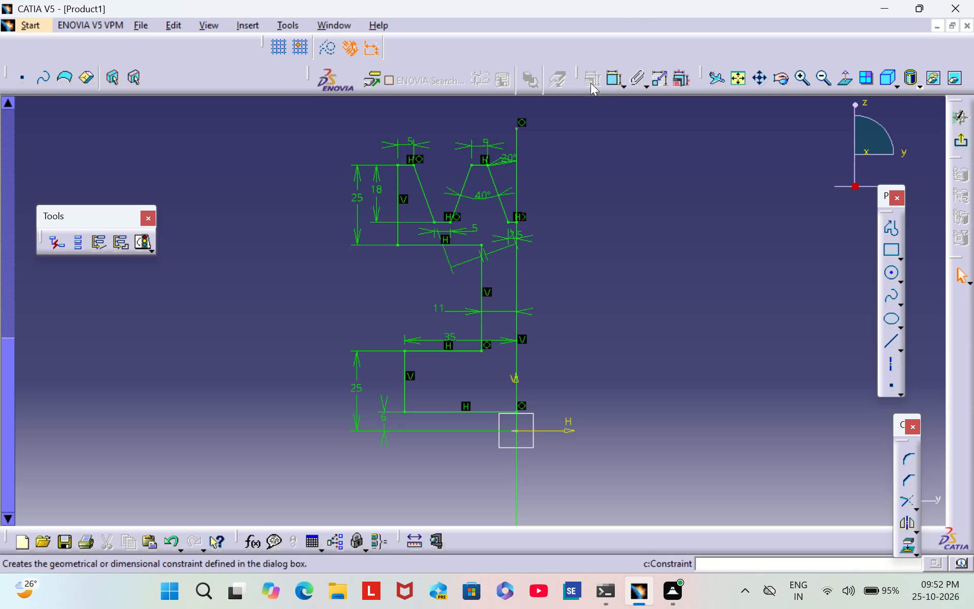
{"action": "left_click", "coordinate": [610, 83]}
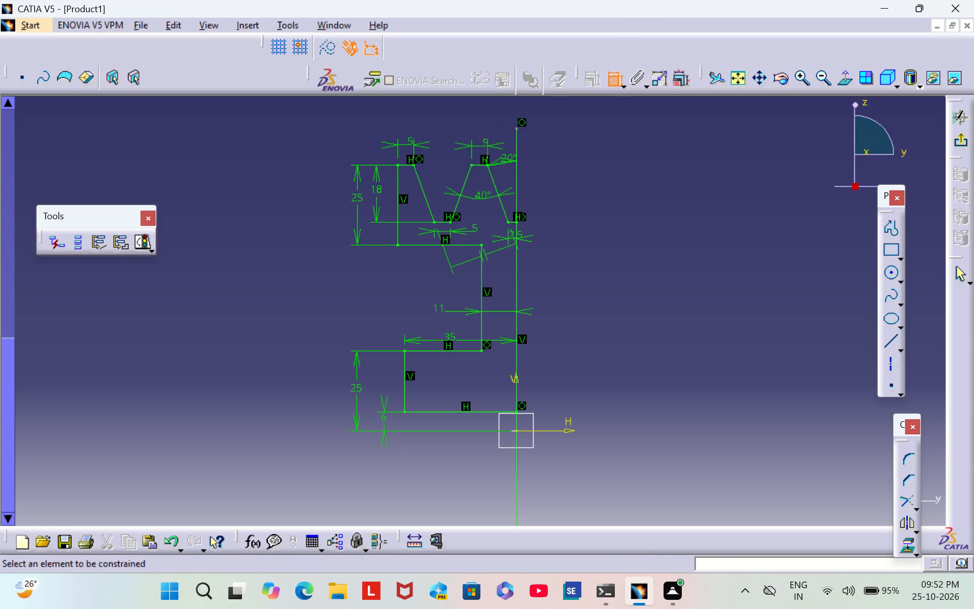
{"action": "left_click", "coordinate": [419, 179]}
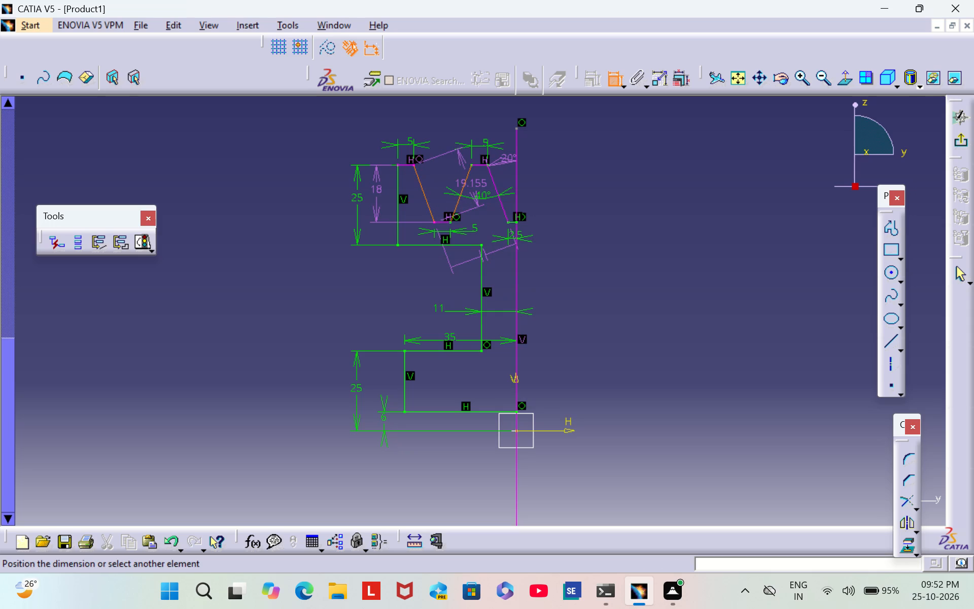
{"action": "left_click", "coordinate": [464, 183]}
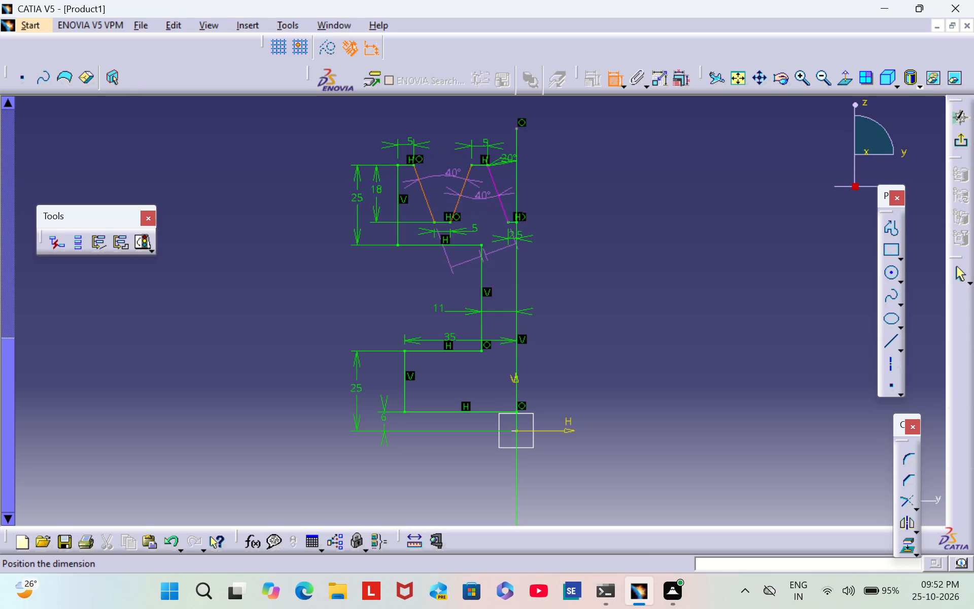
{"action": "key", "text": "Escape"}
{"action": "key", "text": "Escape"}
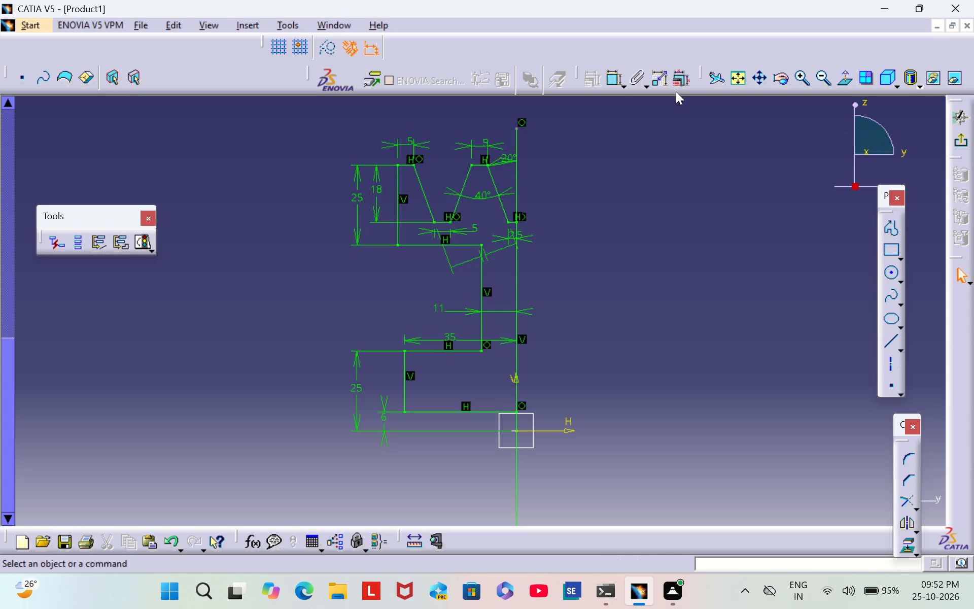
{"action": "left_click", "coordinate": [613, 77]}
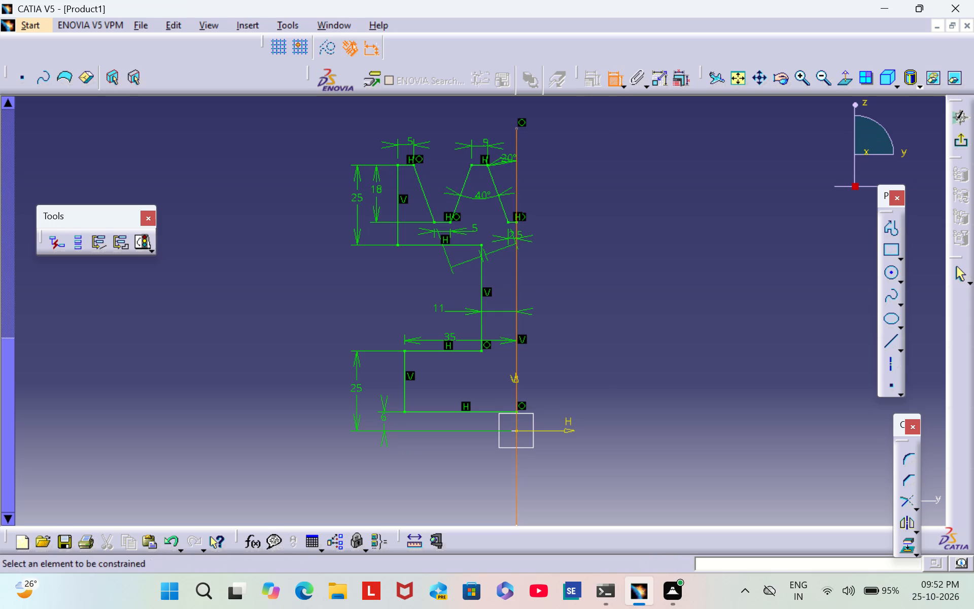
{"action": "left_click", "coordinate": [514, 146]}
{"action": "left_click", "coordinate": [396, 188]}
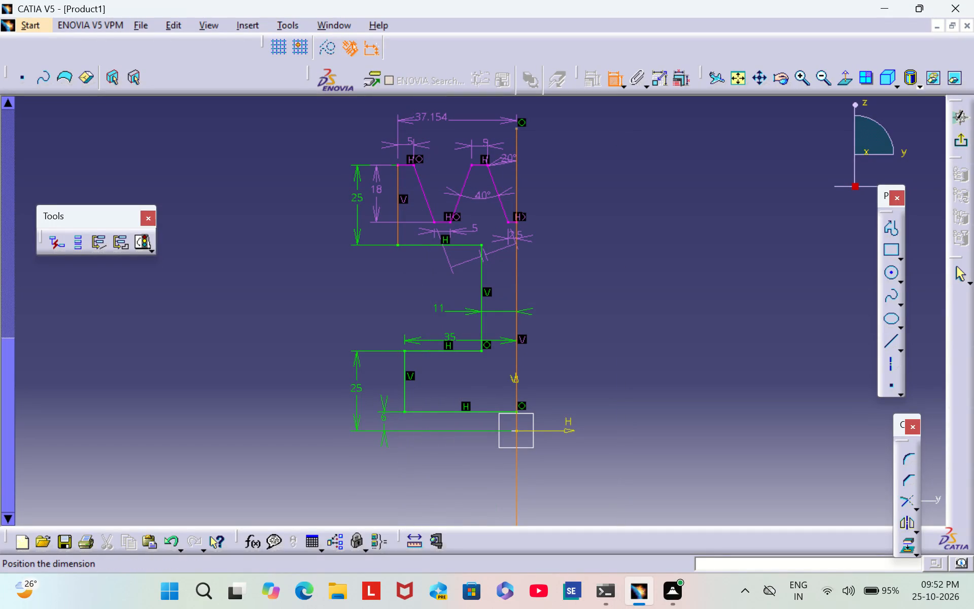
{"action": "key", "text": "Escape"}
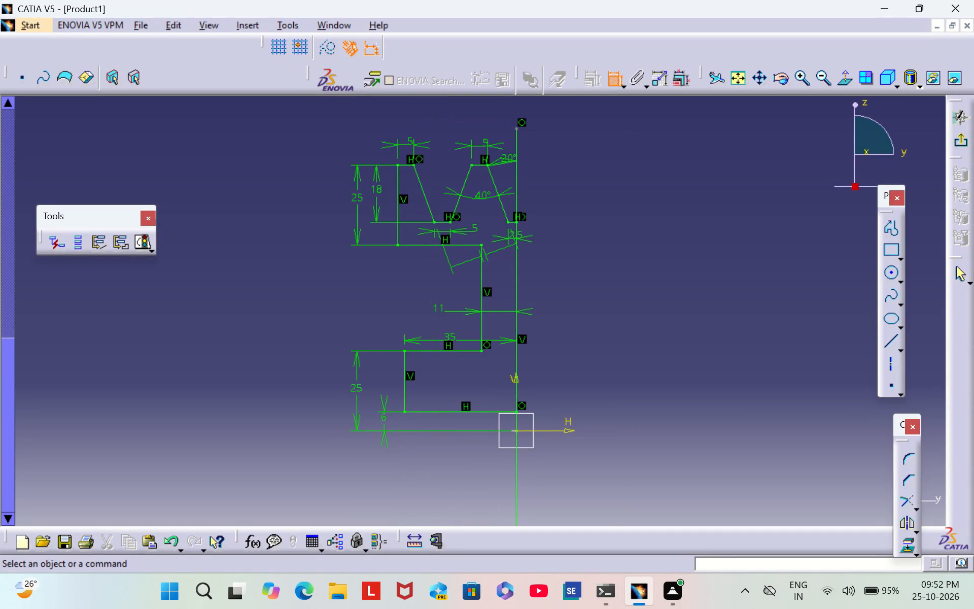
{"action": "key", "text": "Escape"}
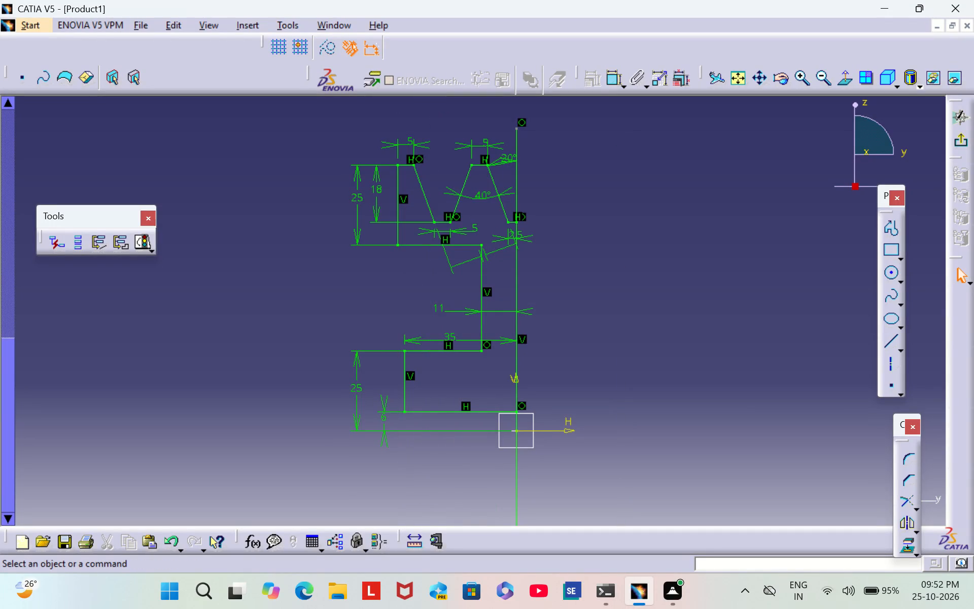
Delete the 25 mm height dimension of the rim's outer side.
{"action": "right_click", "coordinate": [359, 192]}
{"action": "left_click", "coordinate": [391, 390]}
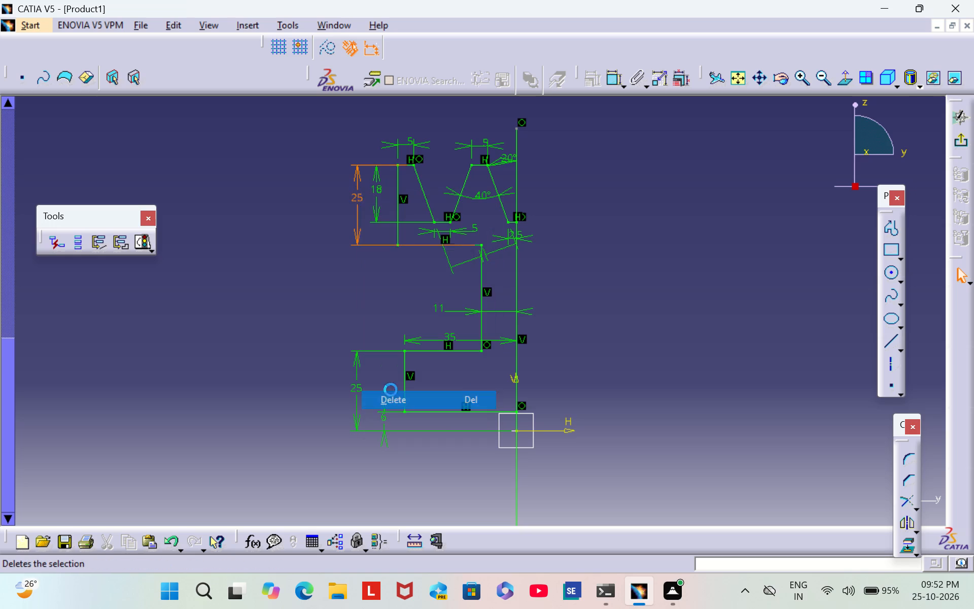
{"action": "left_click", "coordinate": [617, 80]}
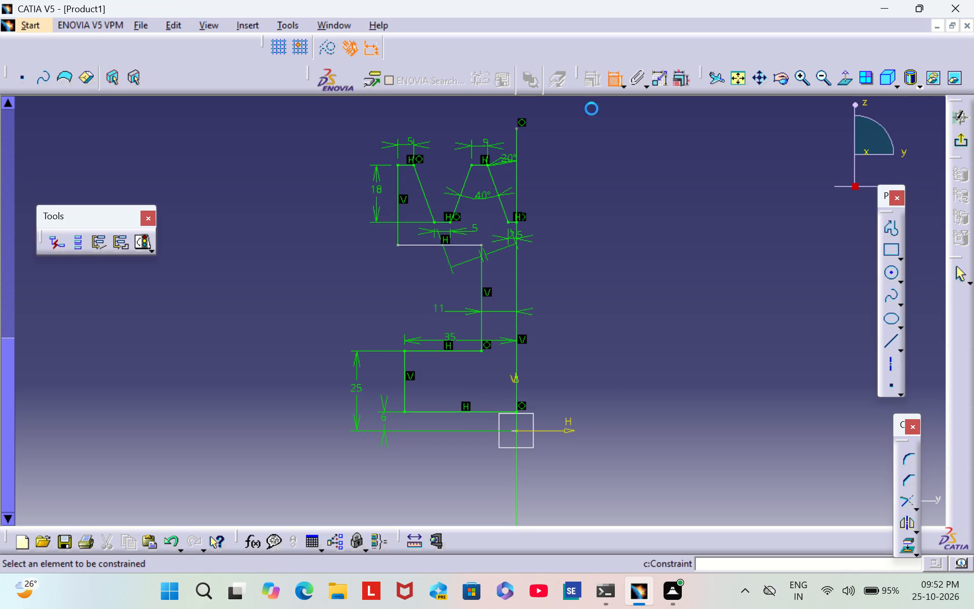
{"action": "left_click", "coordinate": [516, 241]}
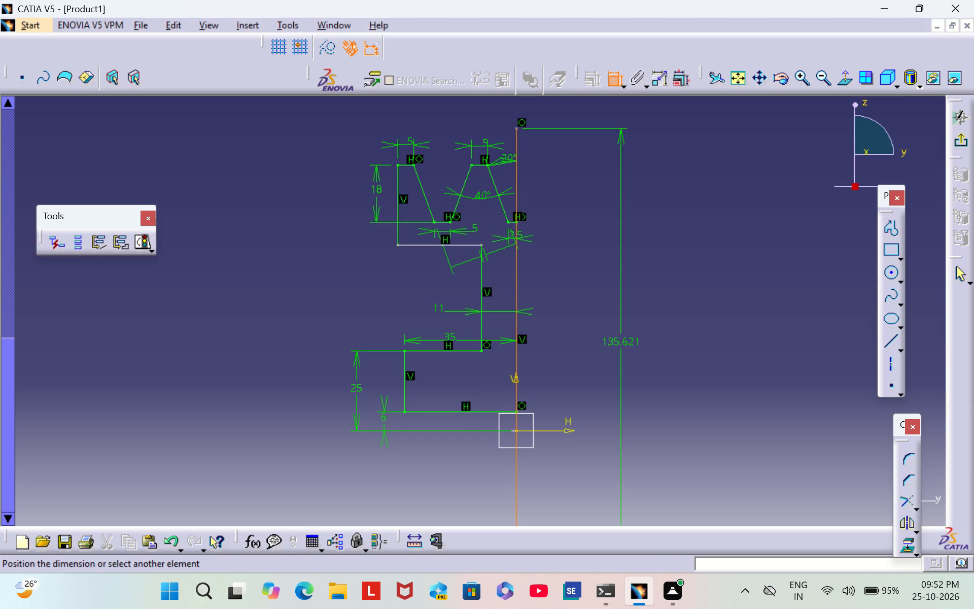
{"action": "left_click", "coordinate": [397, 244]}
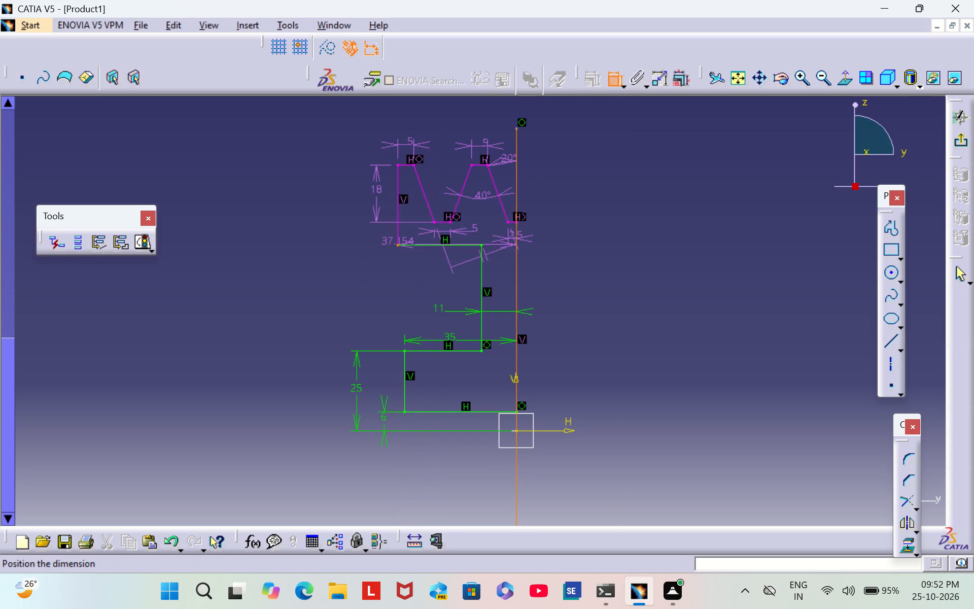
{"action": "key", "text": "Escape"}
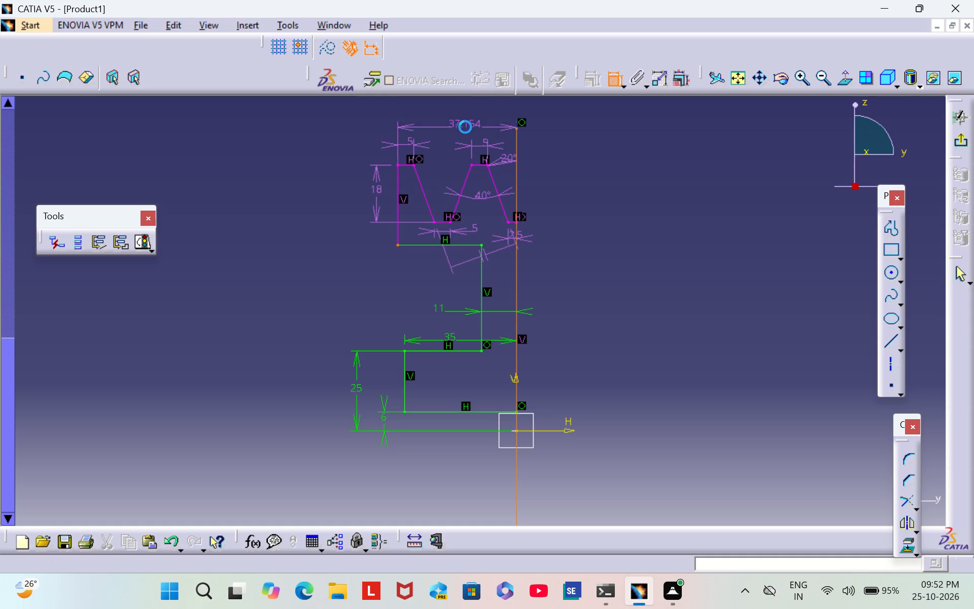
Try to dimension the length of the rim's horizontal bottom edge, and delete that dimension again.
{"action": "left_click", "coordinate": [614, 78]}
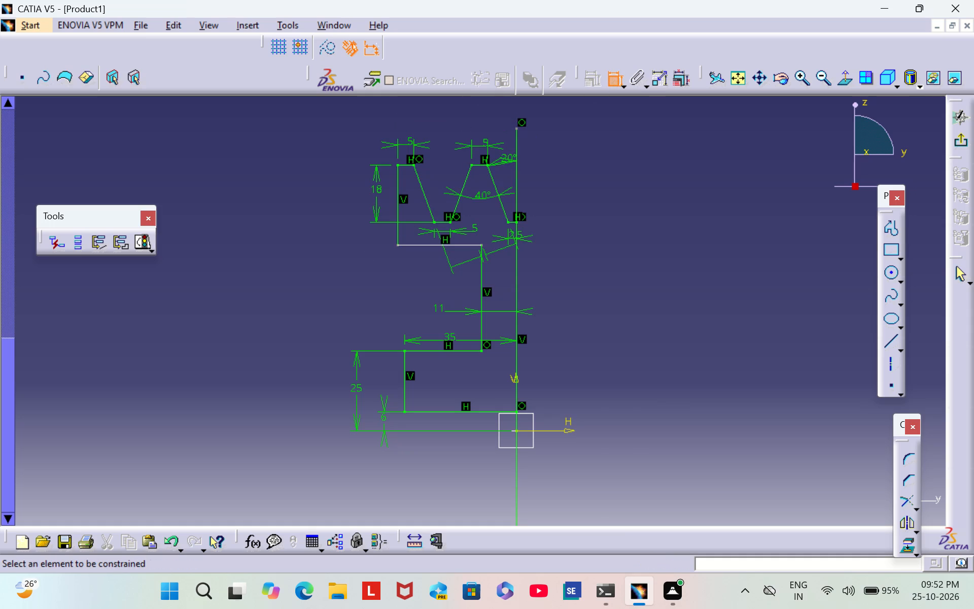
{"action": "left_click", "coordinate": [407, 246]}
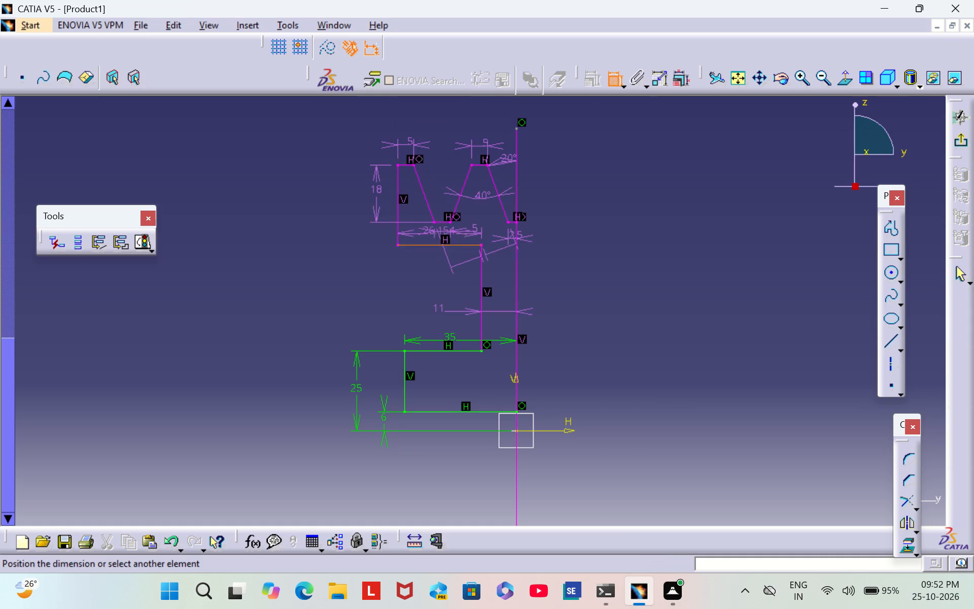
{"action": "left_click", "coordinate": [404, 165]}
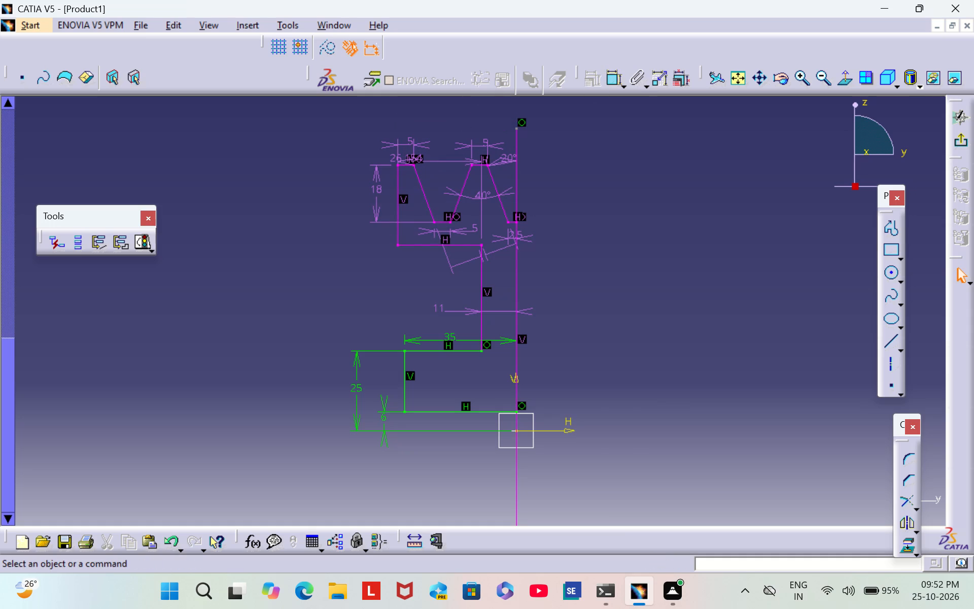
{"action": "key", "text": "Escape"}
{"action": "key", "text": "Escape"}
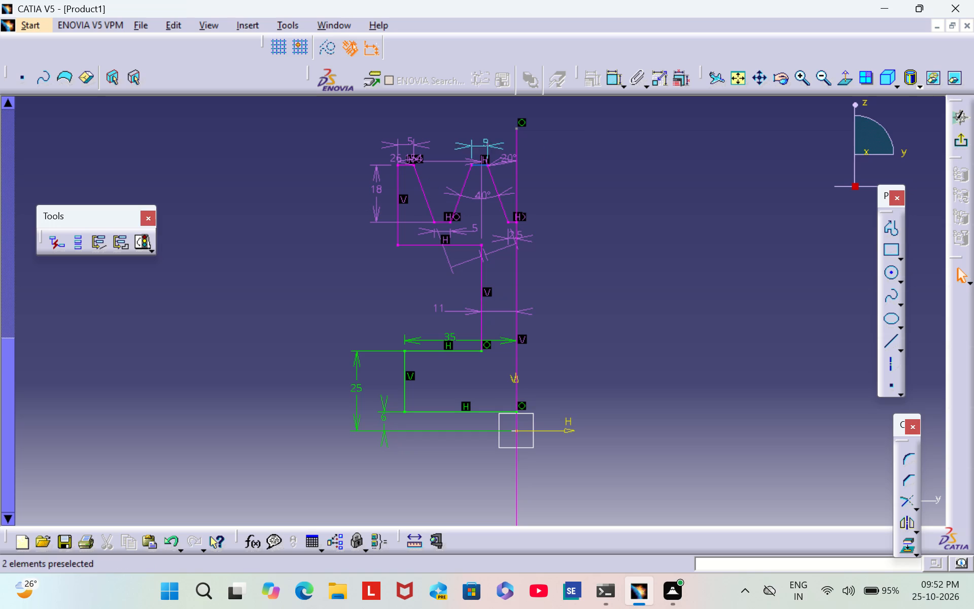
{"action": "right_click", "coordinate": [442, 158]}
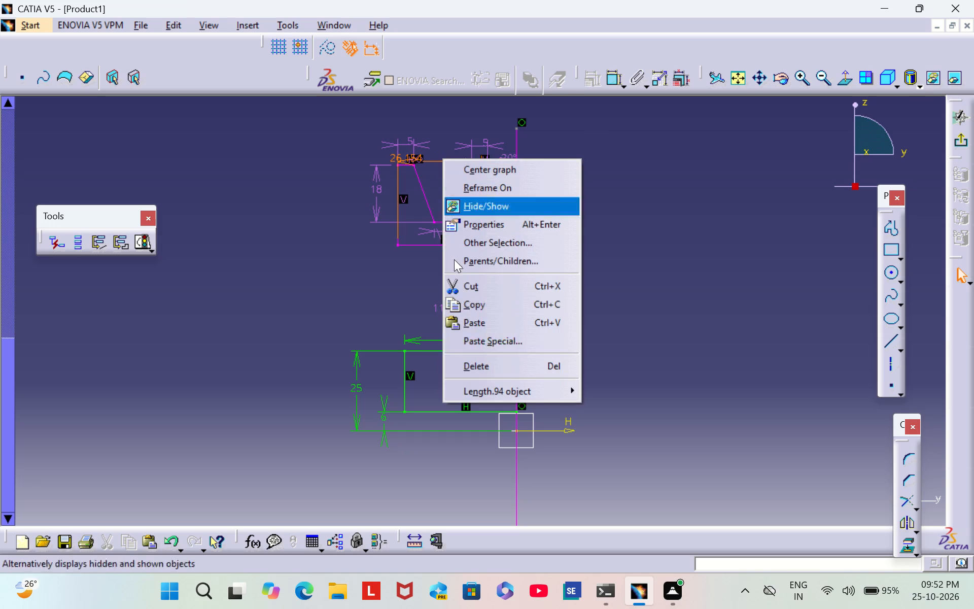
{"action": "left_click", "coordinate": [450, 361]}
Dimension the rim's height between its outer top edge and its bottom edge, placing the dimension outside the profile.
{"action": "double_click", "coordinate": [611, 82]}
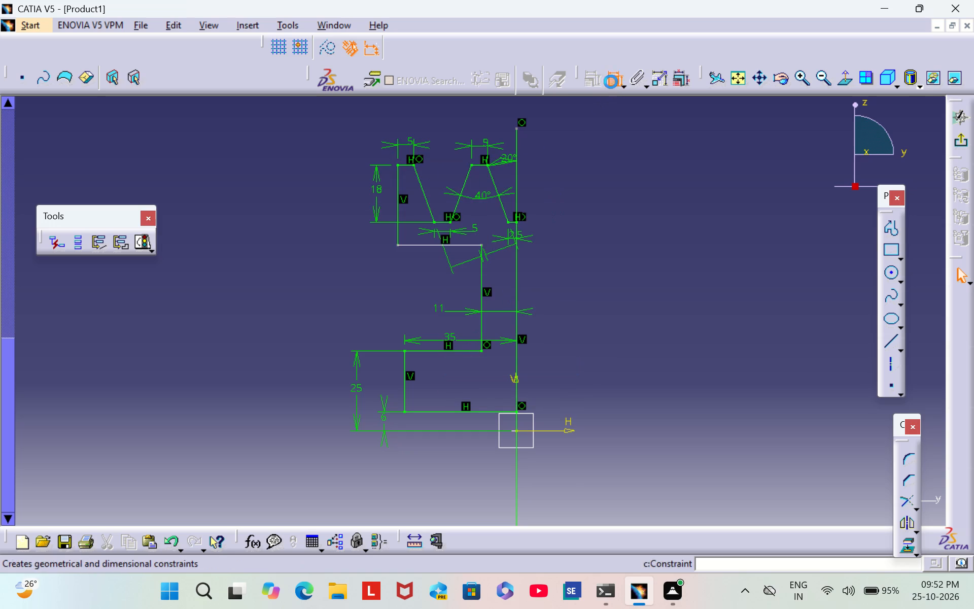
{"action": "left_click", "coordinate": [407, 164]}
{"action": "left_click", "coordinate": [428, 243]}
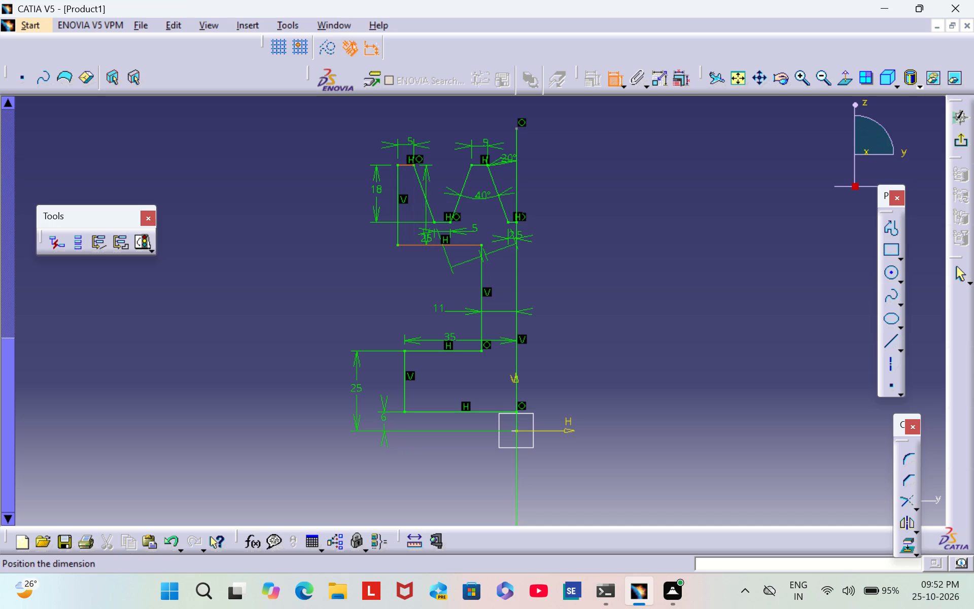
{"action": "left_click", "coordinate": [343, 215]}
{"action": "left_click", "coordinate": [595, 291]}
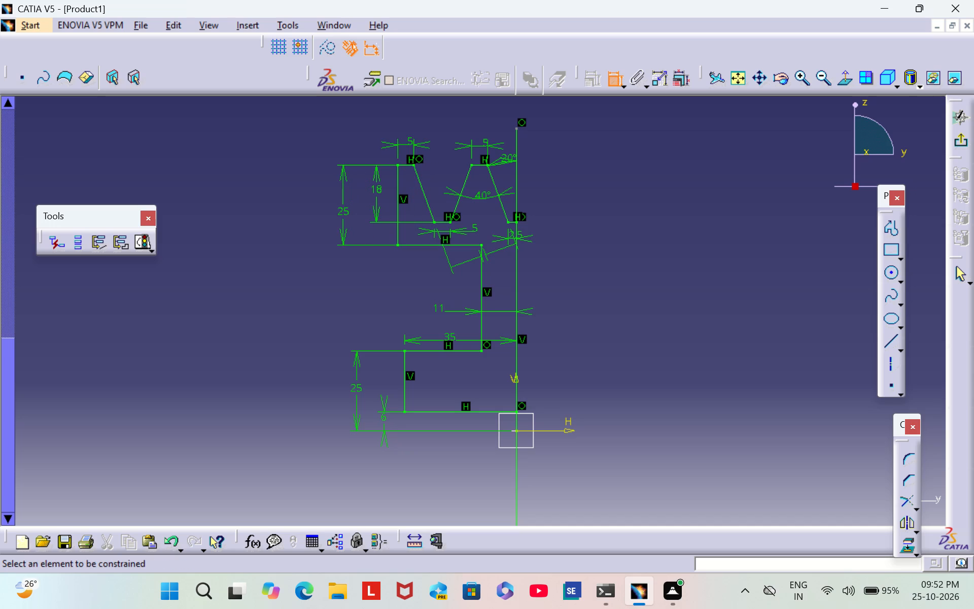
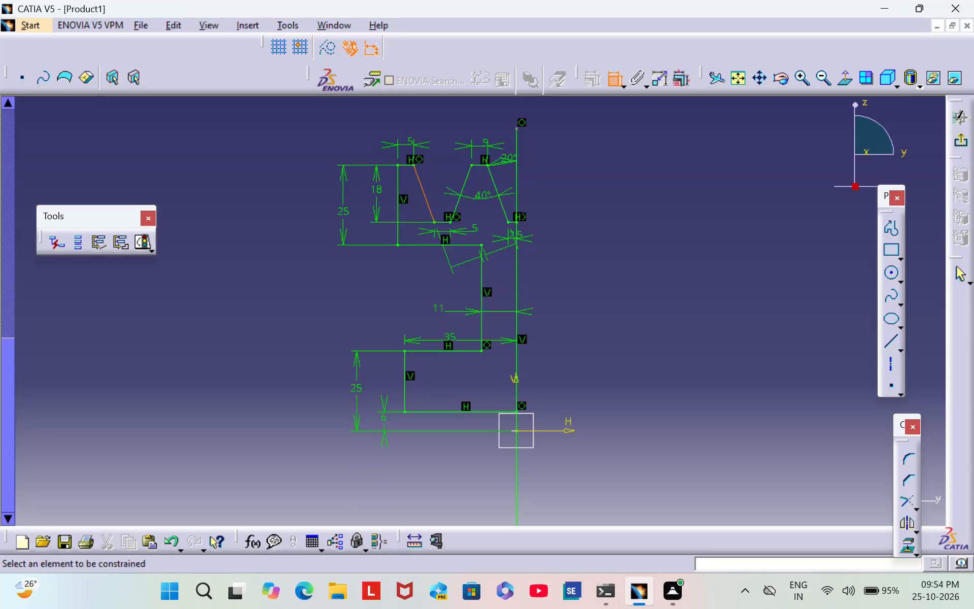
Delete the slanted distance dimension running from the outer groove's flank to the profile's centreline.
{"action": "right_click", "coordinate": [489, 254]}
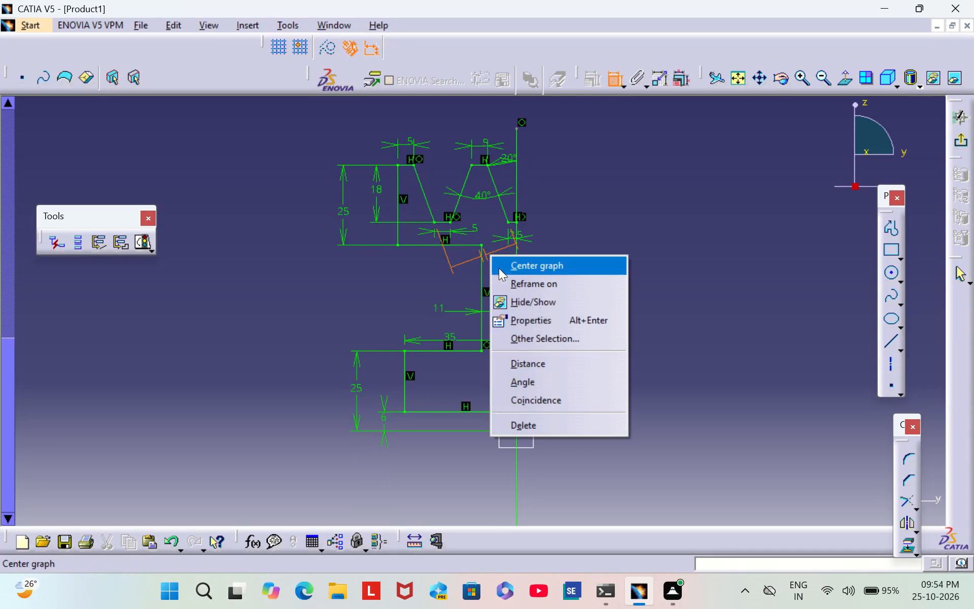
{"action": "left_click", "coordinate": [537, 428]}
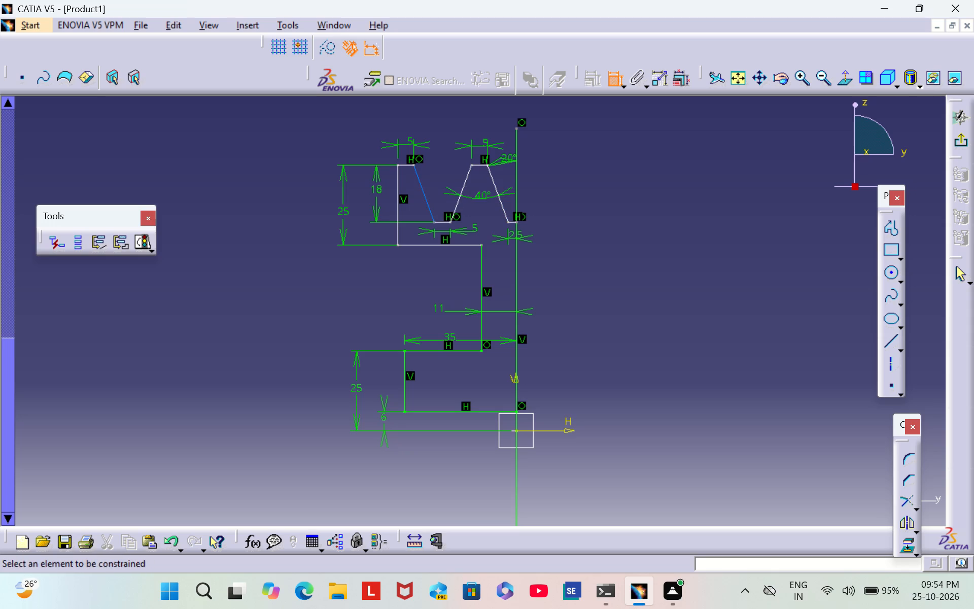
Dimension the angle between the two sloping flanks of the outer groove, placing it inside the groove near its top.
{"action": "left_click", "coordinate": [423, 197]}
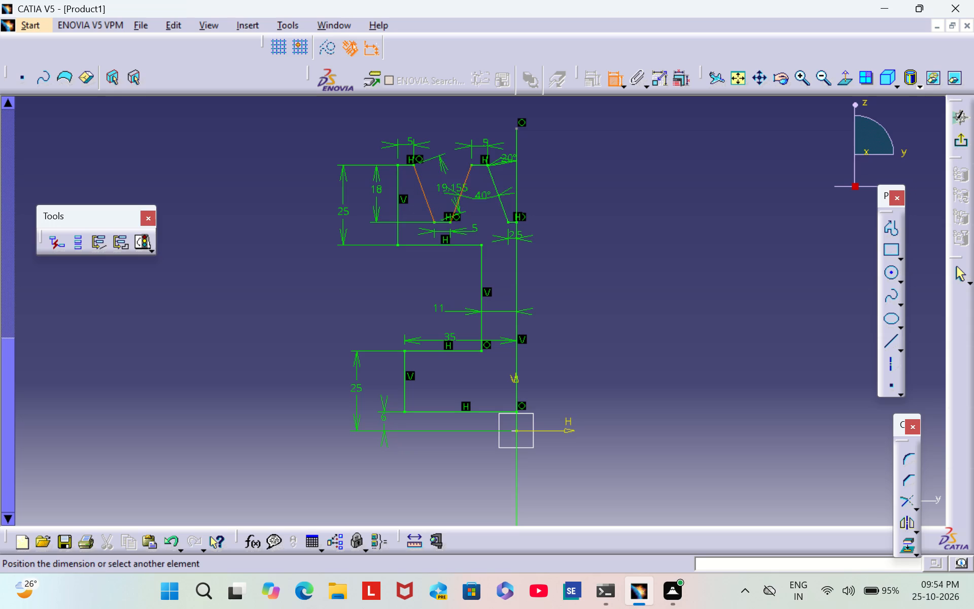
{"action": "left_click", "coordinate": [465, 180]}
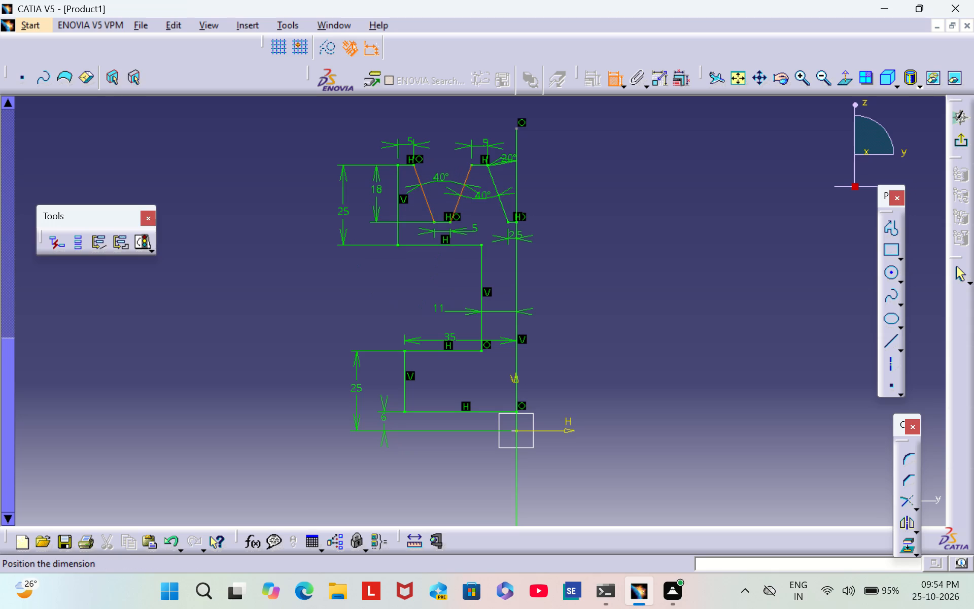
{"action": "left_click", "coordinate": [444, 174]}
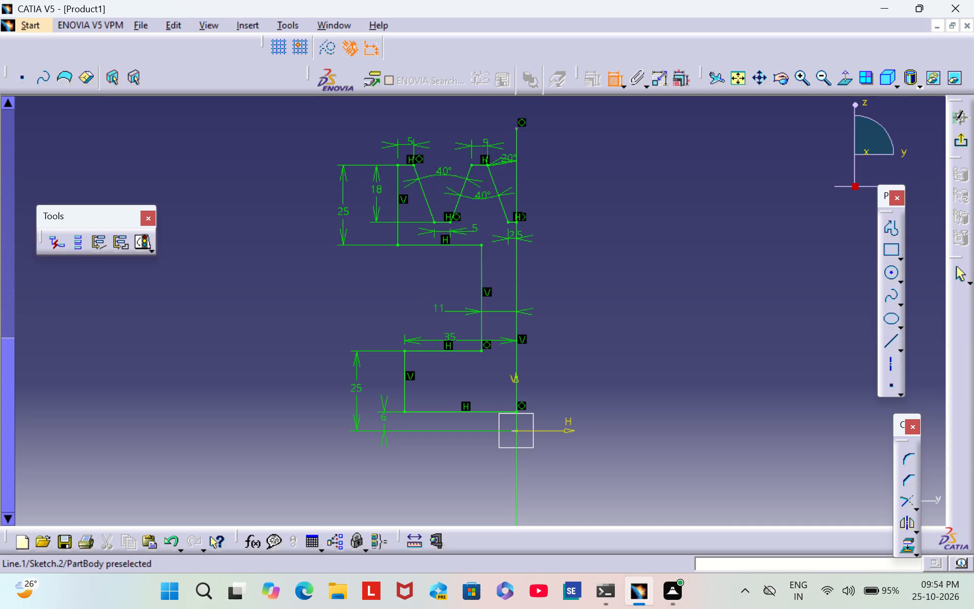
{"action": "left_click", "coordinate": [614, 77]}
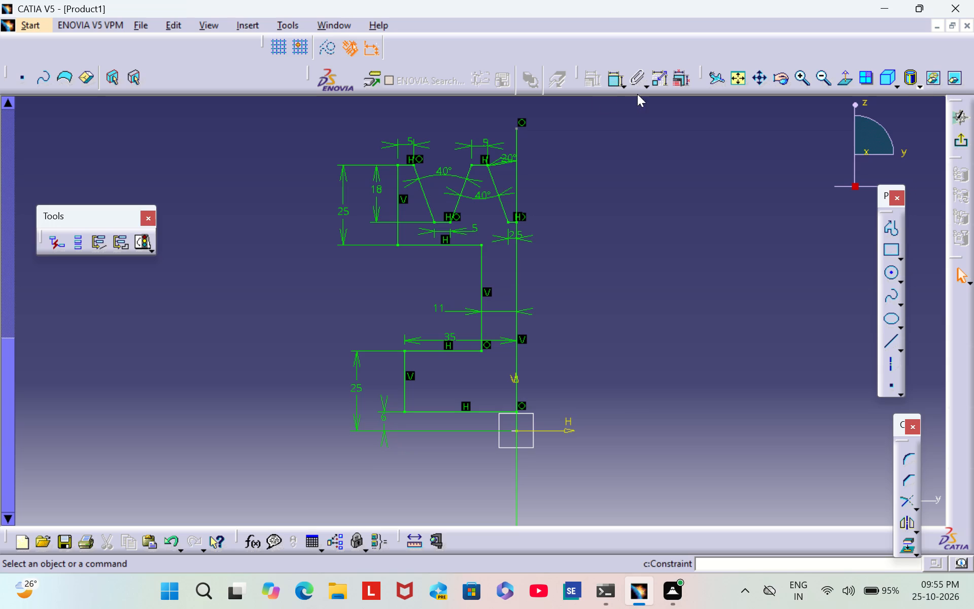
{"action": "left_click", "coordinate": [631, 261]}
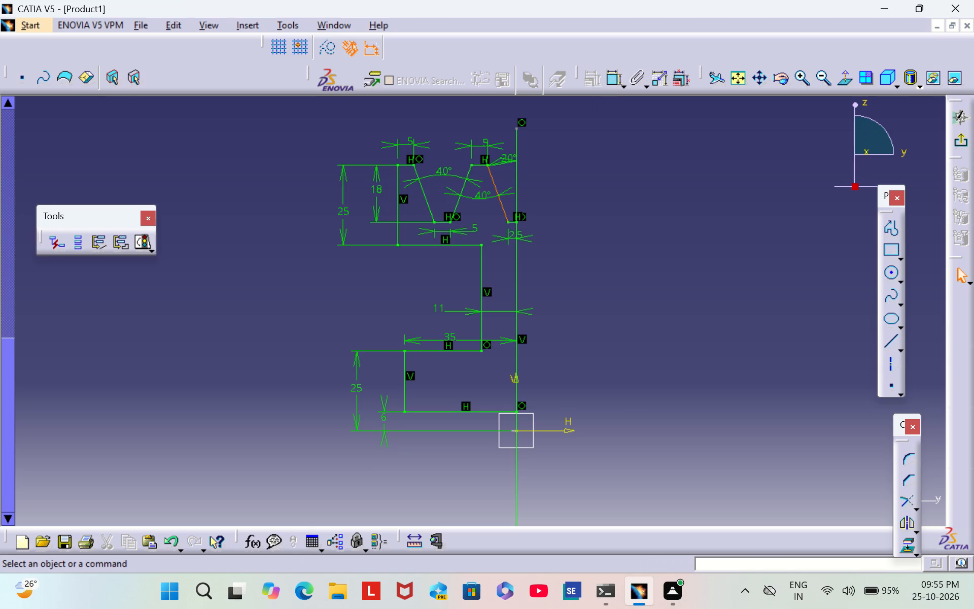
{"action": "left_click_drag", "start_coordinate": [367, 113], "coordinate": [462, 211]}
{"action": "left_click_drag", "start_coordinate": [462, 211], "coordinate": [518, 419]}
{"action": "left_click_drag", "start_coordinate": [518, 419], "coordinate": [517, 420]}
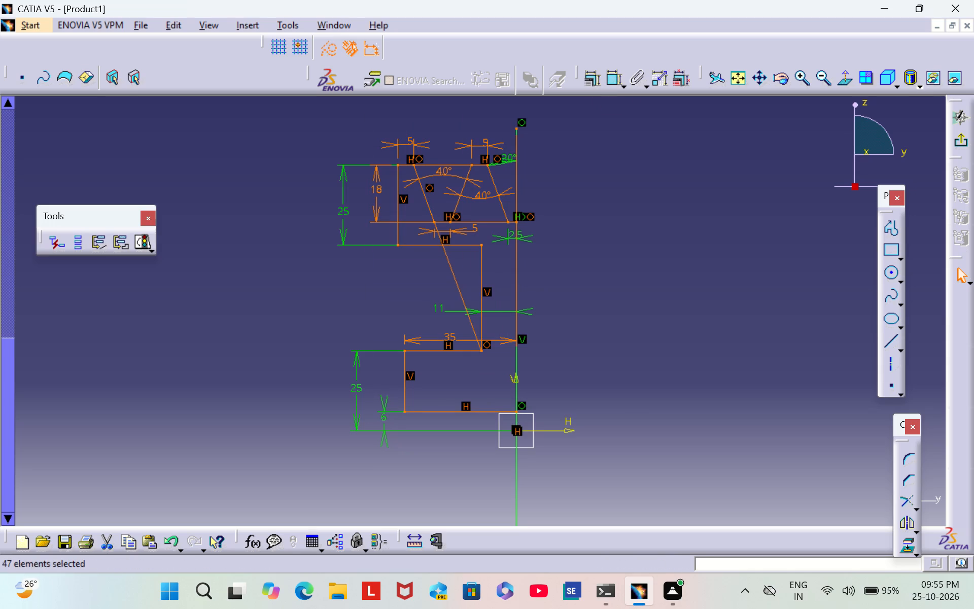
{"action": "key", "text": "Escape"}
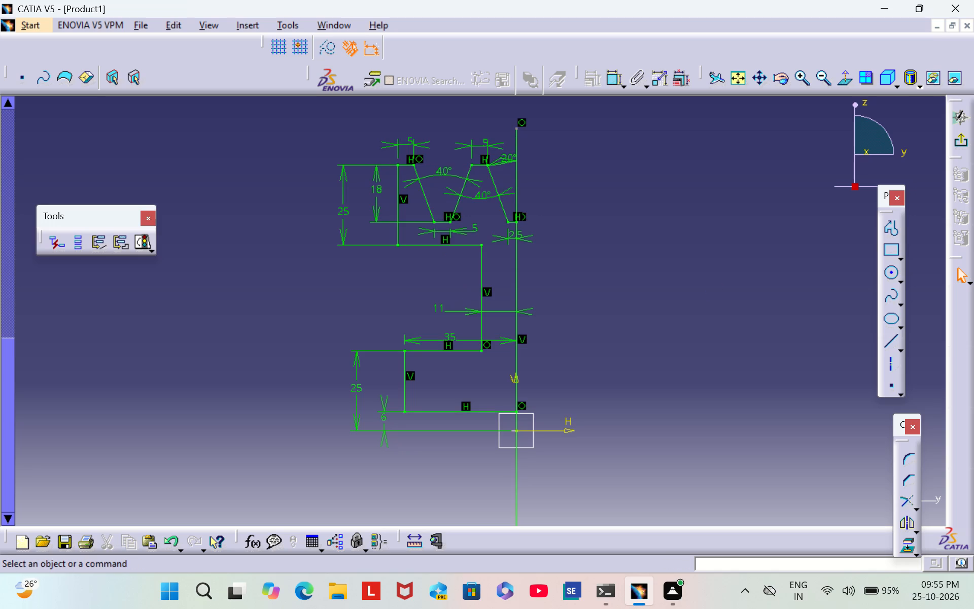
Mirror the entire half pulley profile about the sketch's vertical axis.
{"action": "left_click_drag", "start_coordinate": [381, 125], "coordinate": [504, 352]}
{"action": "left_click_drag", "start_coordinate": [504, 352], "coordinate": [516, 423]}
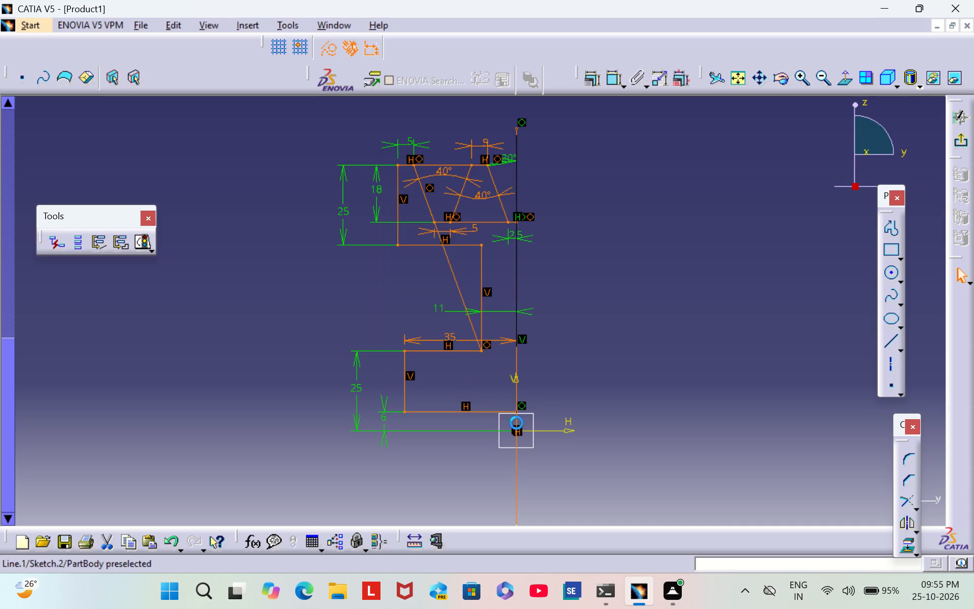
{"action": "left_click", "coordinate": [905, 522]}
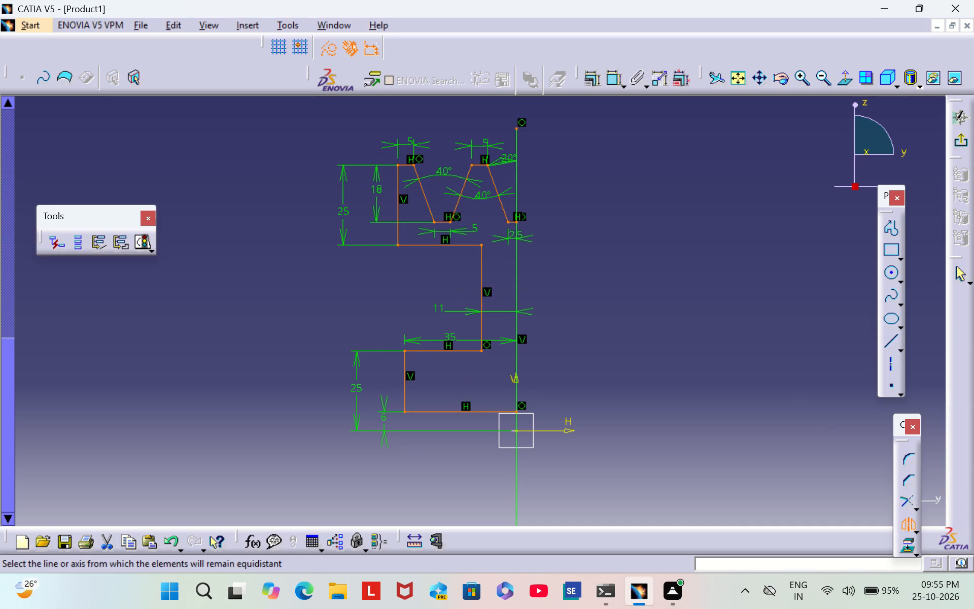
{"action": "left_click", "coordinate": [514, 378]}
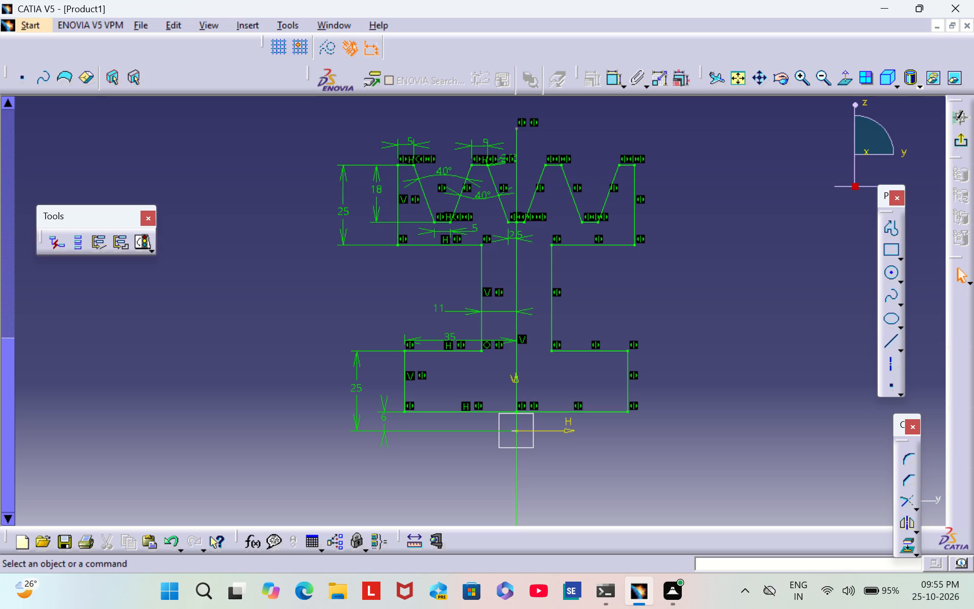
Examine the full mirrored pulley cross-section in the sketch.
{"action": "middle_click_drag", "start_coordinate": [692, 225], "coordinate": [690, 224]}
{"action": "right_click_drag", "start_coordinate": [692, 224], "coordinate": [690, 224]}
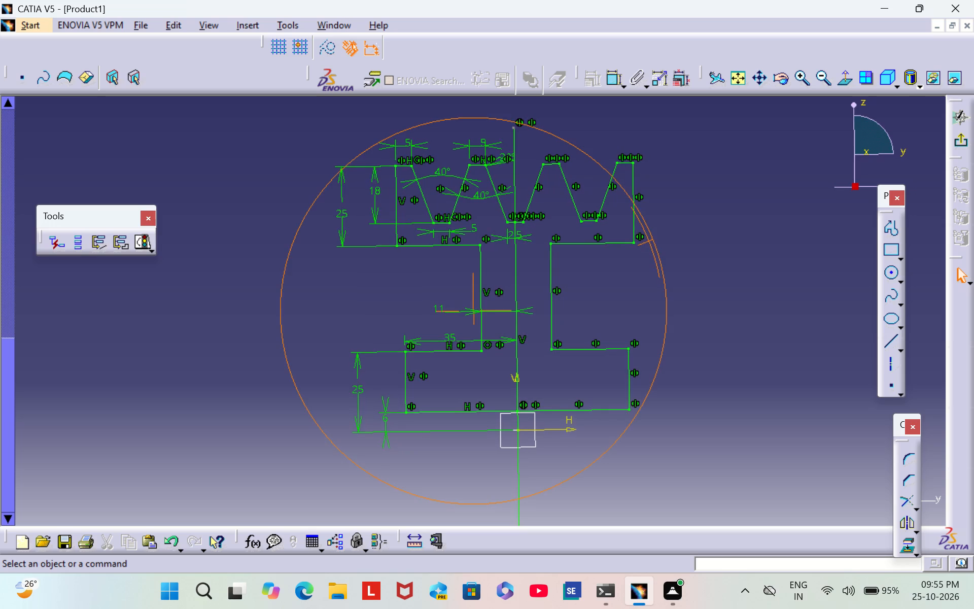
{"action": "middle_click_drag", "start_coordinate": [690, 224], "coordinate": [681, 240]}
{"action": "right_click_drag", "start_coordinate": [690, 224], "coordinate": [681, 240]}
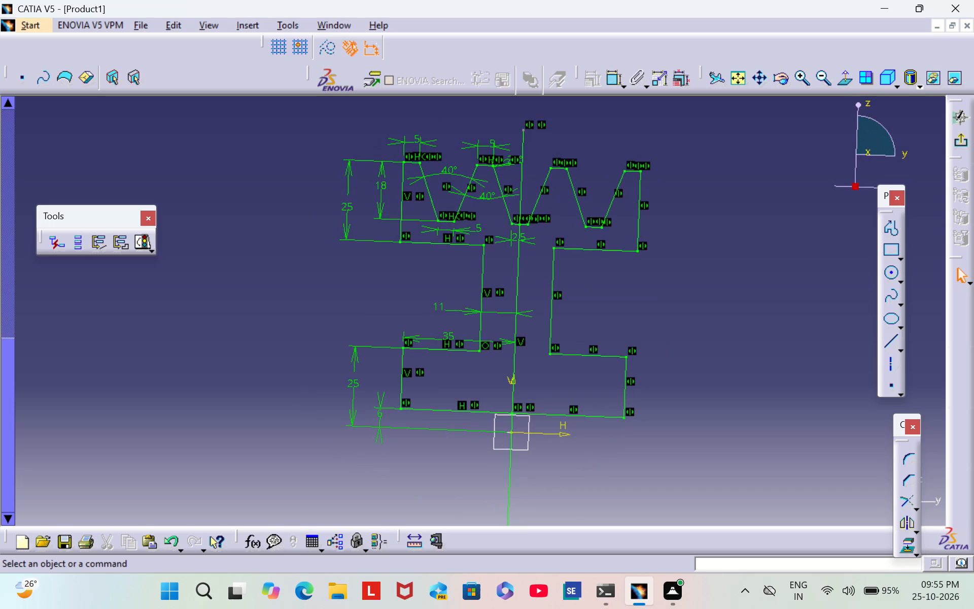
{"action": "scroll", "coordinate": [688, 215], "scroll_direction": "down", "scroll_amount": 1}
{"action": "middle_click_drag", "start_coordinate": [684, 251], "coordinate": [689, 229]}
{"action": "right_click_drag", "start_coordinate": [685, 251], "coordinate": [689, 229]}
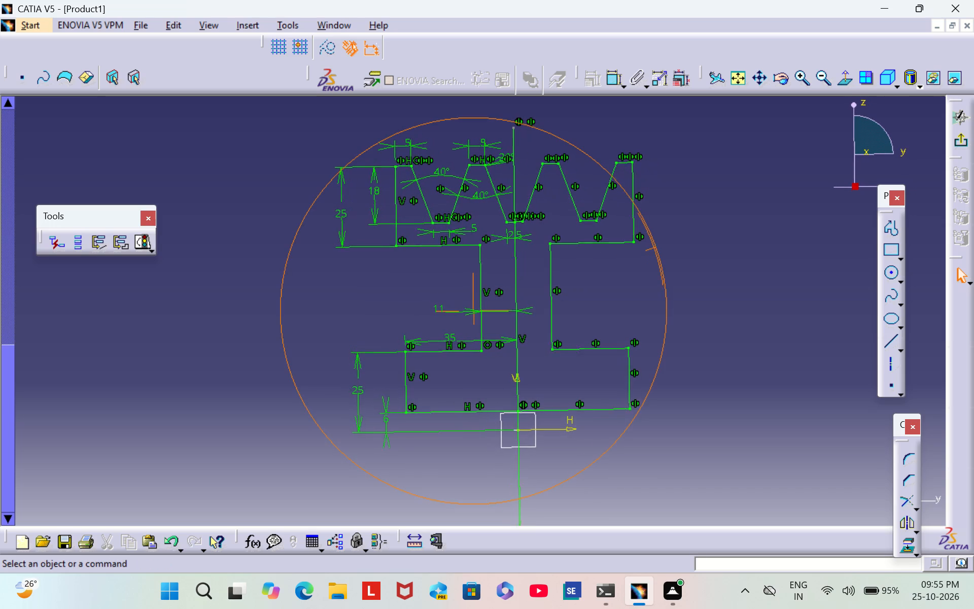
{"action": "right_click_drag", "start_coordinate": [689, 229], "coordinate": [691, 235]}
{"action": "middle_click_drag", "start_coordinate": [689, 229], "coordinate": [691, 235]}
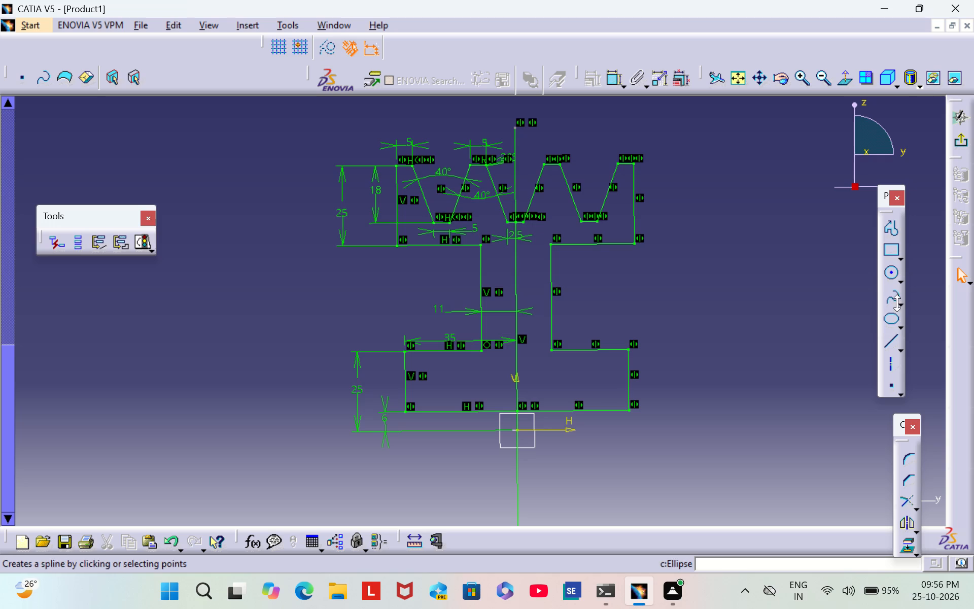
Exit the sketch and revolve its profile 360 degrees with Shaft, using the sketch's horizontal direction (HDirection) as the axis.
{"action": "left_click", "coordinate": [963, 144]}
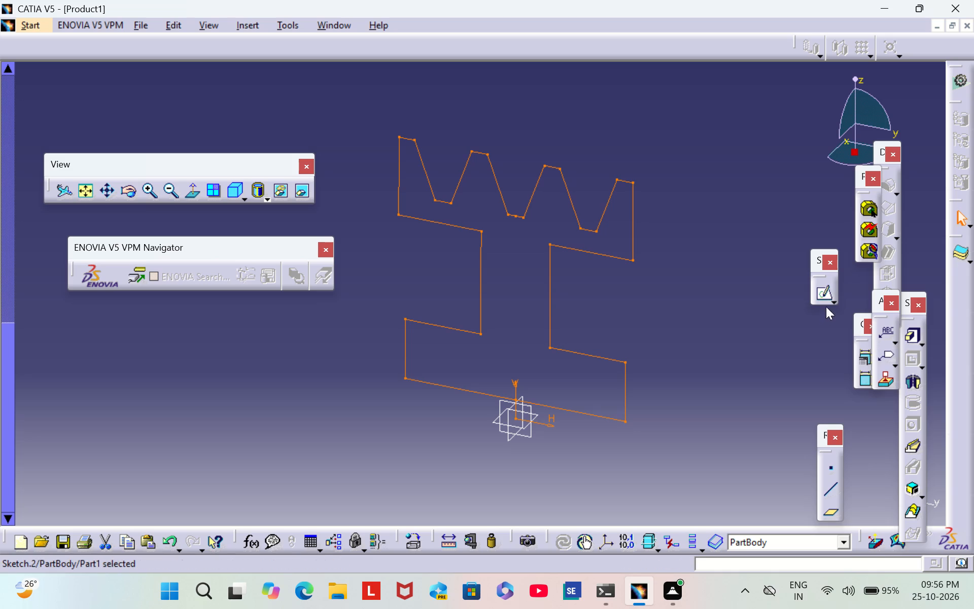
{"action": "left_click", "coordinate": [913, 382]}
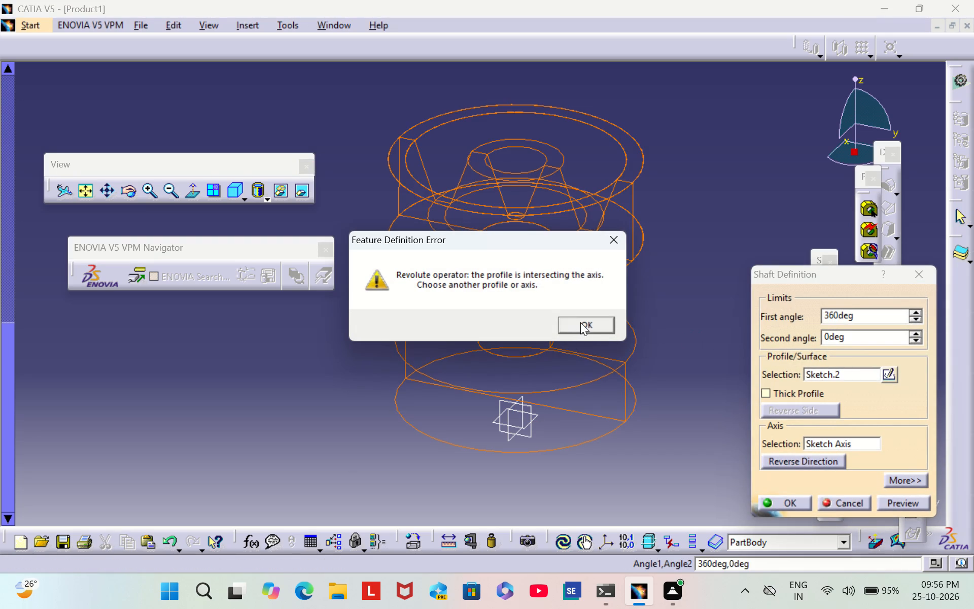
{"action": "left_click", "coordinate": [581, 322]}
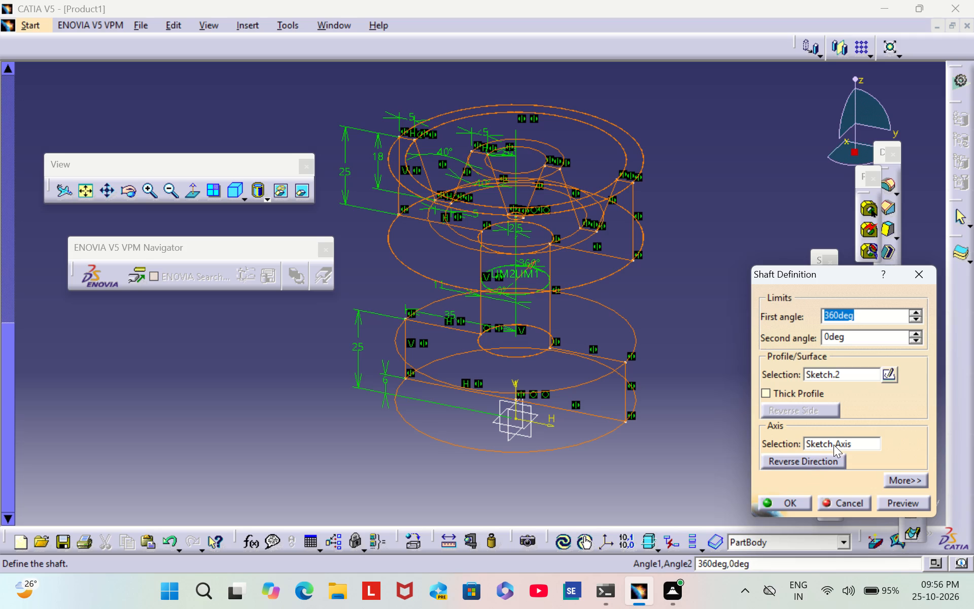
{"action": "left_click", "coordinate": [833, 445]}
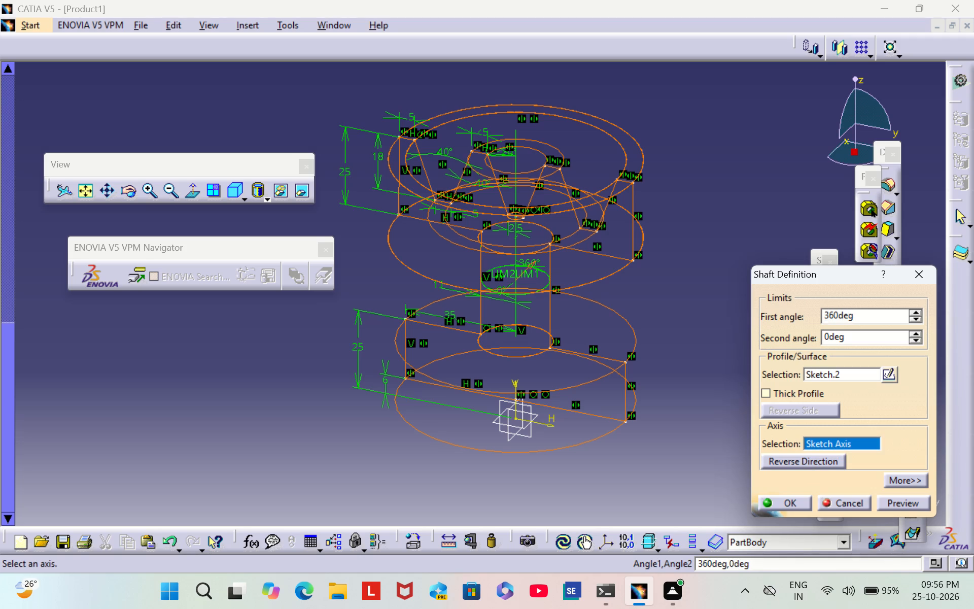
{"action": "left_click", "coordinate": [551, 419]}
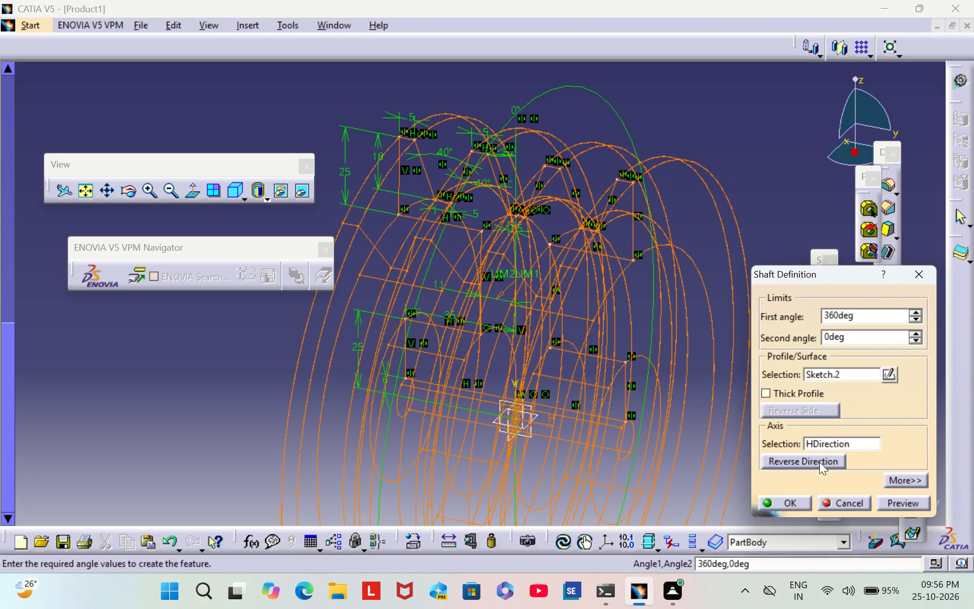
{"action": "left_click", "coordinate": [788, 502]}
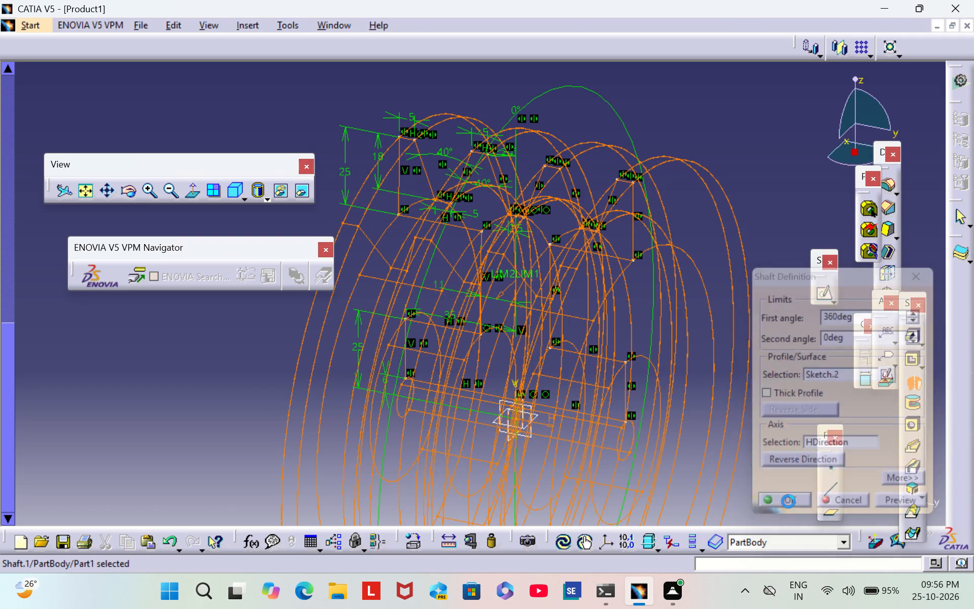
{"action": "left_click", "coordinate": [755, 148]}
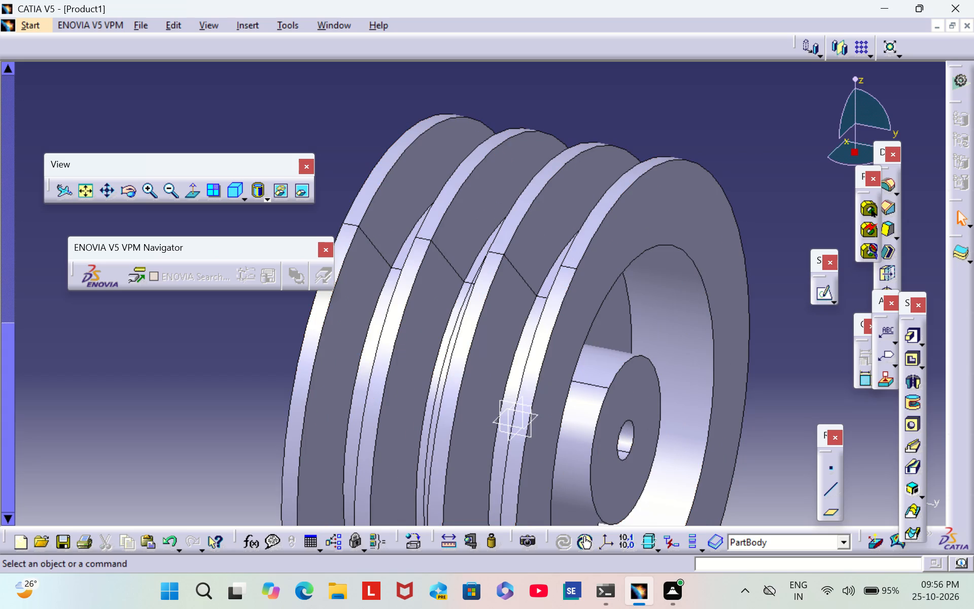
Inspect the revolved pulley from several sides, checking its grooves, rim recess, hub and bore.
{"action": "middle_click_drag", "start_coordinate": [728, 166], "coordinate": [671, 210]}
{"action": "right_click_drag", "start_coordinate": [728, 164], "coordinate": [671, 210]}
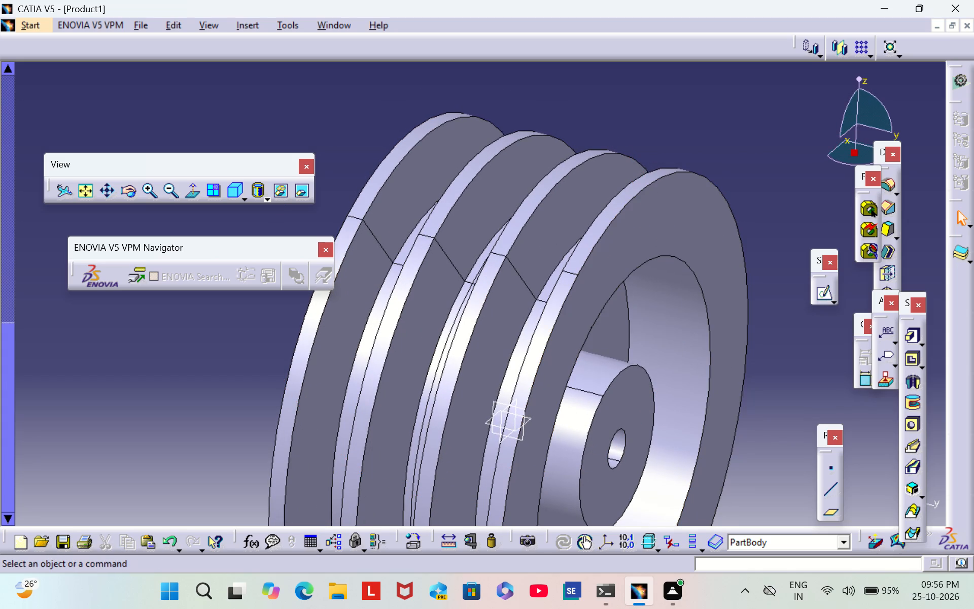
{"action": "scroll", "coordinate": [783, 387], "scroll_direction": "down", "scroll_amount": 1}
{"action": "middle_click_drag", "start_coordinate": [783, 387], "coordinate": [727, 236]}
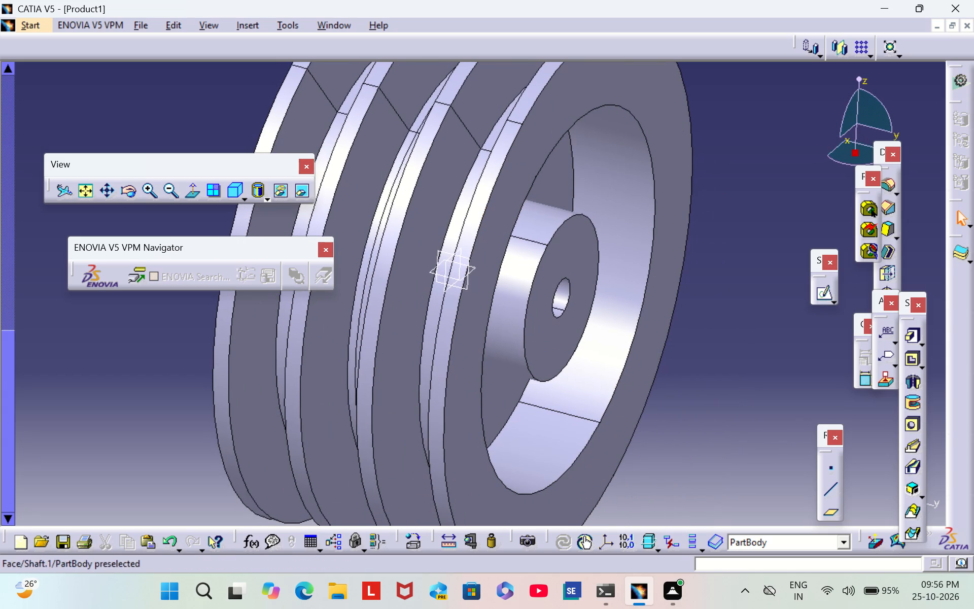
{"action": "left_click", "coordinate": [170, 190]}
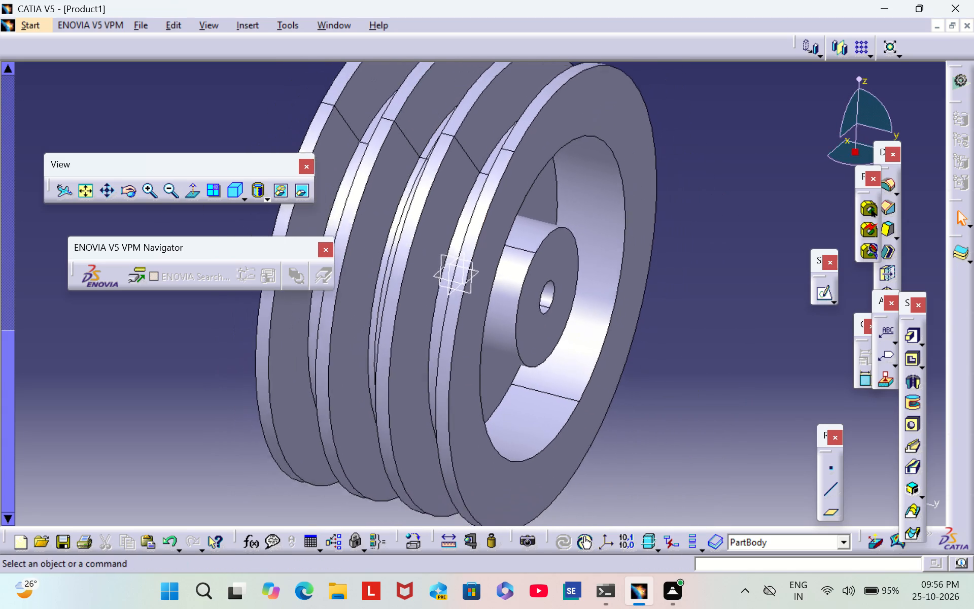
{"action": "scroll", "coordinate": [292, 390], "scroll_direction": "down", "scroll_amount": 2}
{"action": "middle_click_drag", "start_coordinate": [292, 390], "coordinate": [296, 396]}
{"action": "right_click_drag", "start_coordinate": [292, 390], "coordinate": [296, 396]}
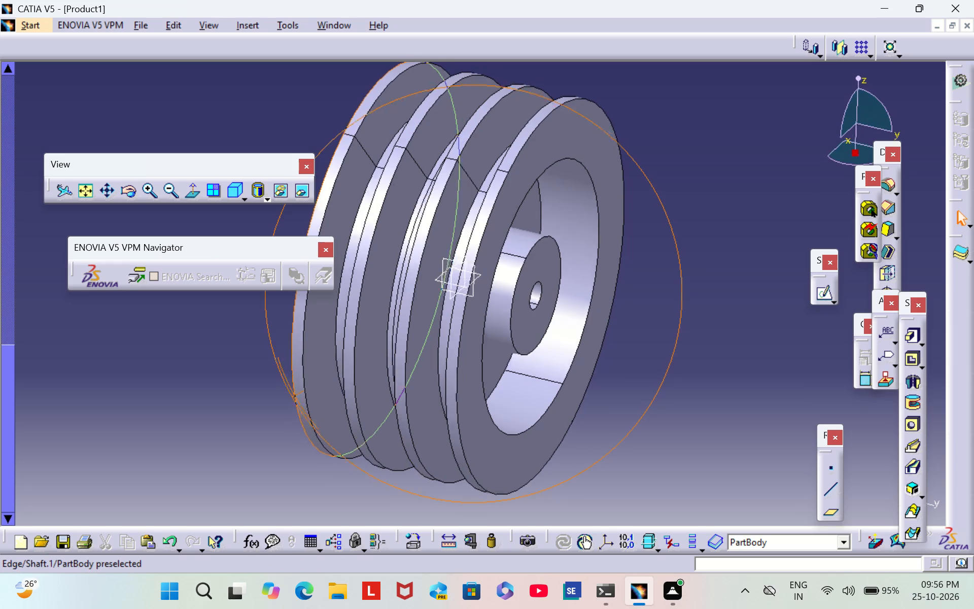
{"action": "middle_click_drag", "start_coordinate": [296, 396], "coordinate": [611, 301]}
{"action": "right_click_drag", "start_coordinate": [296, 396], "coordinate": [611, 301]}
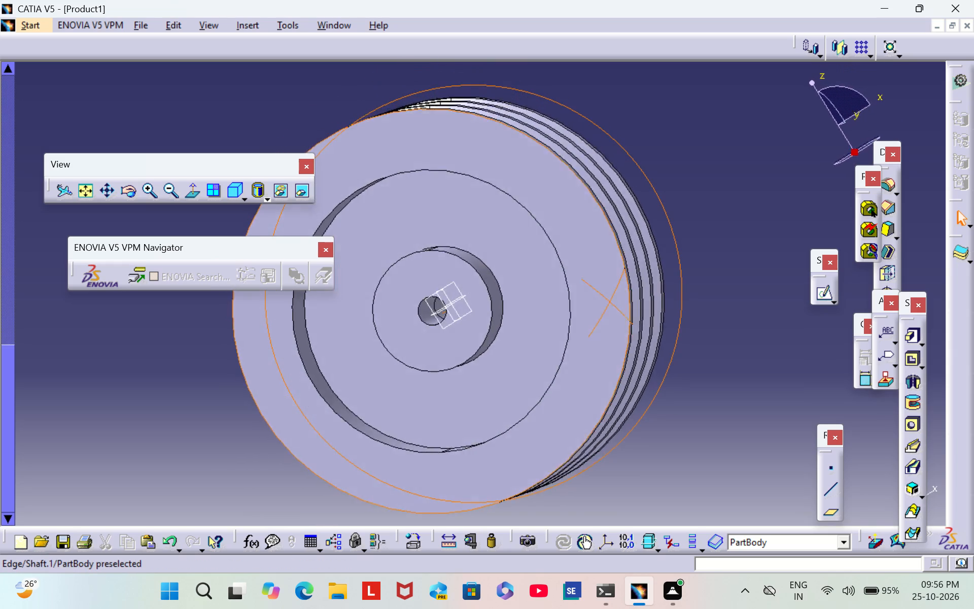
{"action": "right_click_drag", "start_coordinate": [611, 301], "coordinate": [725, 246]}
{"action": "middle_click_drag", "start_coordinate": [611, 301], "coordinate": [725, 246]}
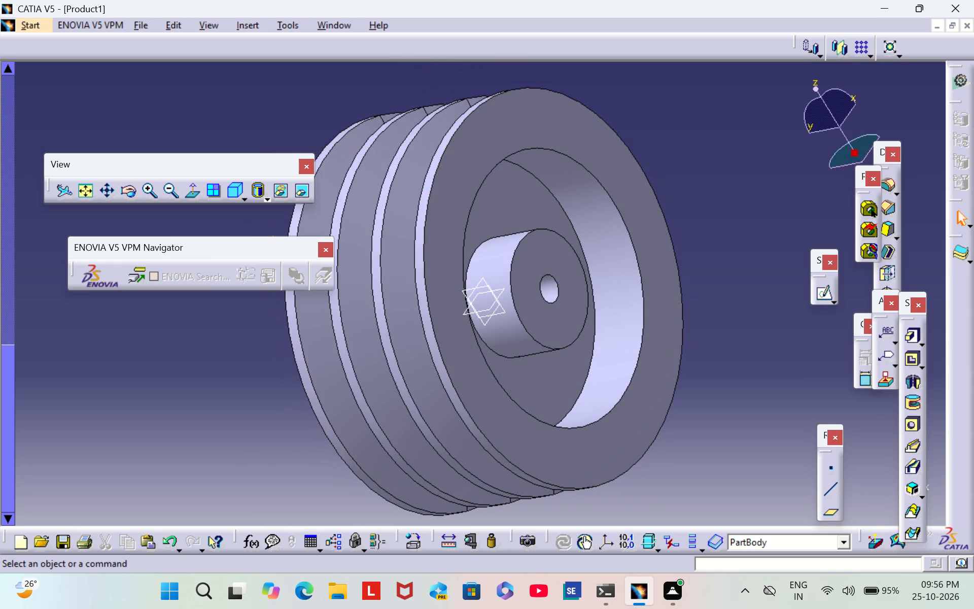
{"action": "middle_click_drag", "start_coordinate": [329, 115], "coordinate": [406, 149]}
{"action": "right_click_drag", "start_coordinate": [332, 116], "coordinate": [406, 149]}
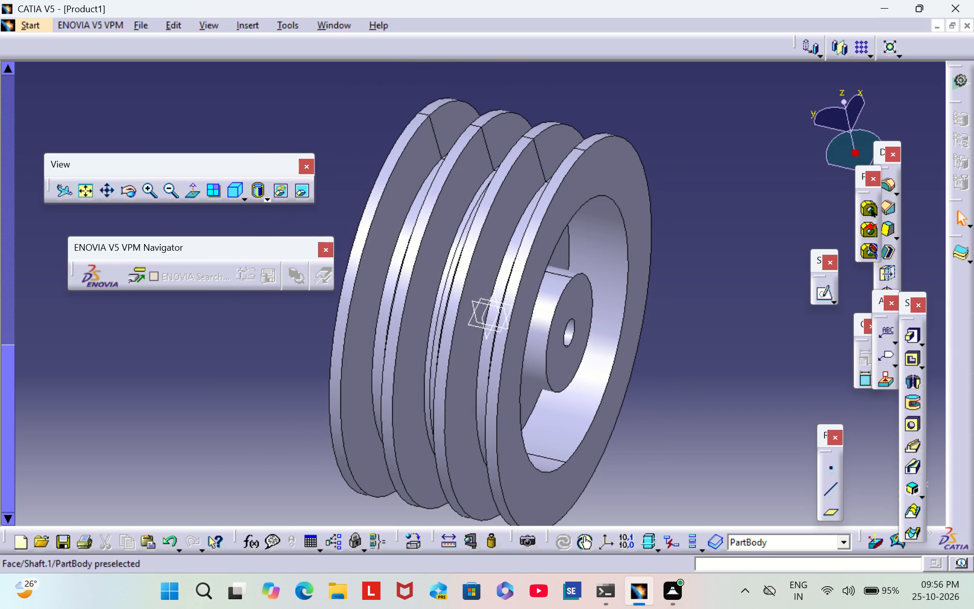
{"action": "middle_click_drag", "start_coordinate": [354, 178], "coordinate": [358, 178]}
{"action": "right_click_drag", "start_coordinate": [355, 177], "coordinate": [358, 178]}
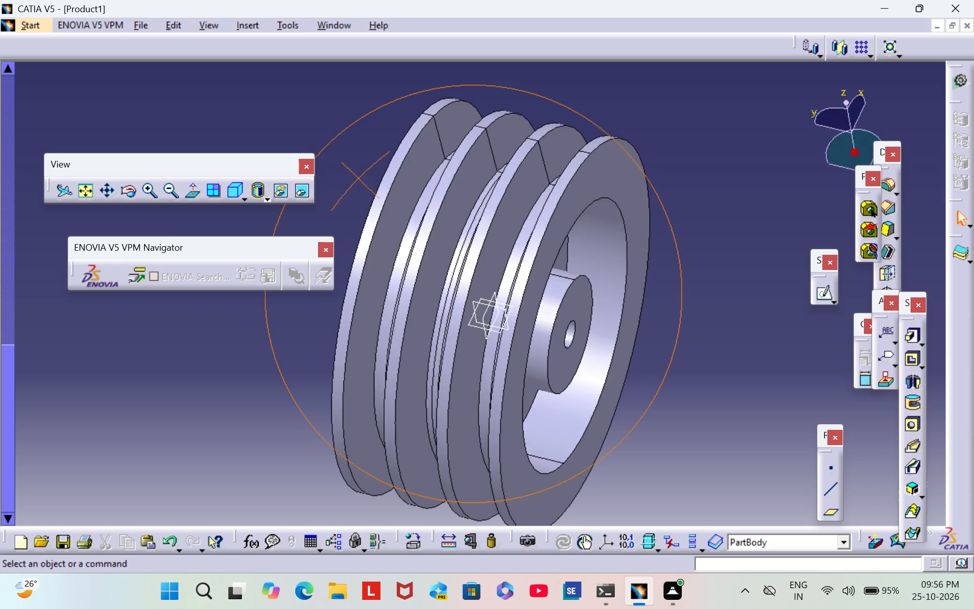
{"action": "middle_click_drag", "start_coordinate": [358, 178], "coordinate": [374, 279]}
{"action": "right_click_drag", "start_coordinate": [358, 178], "coordinate": [374, 279]}
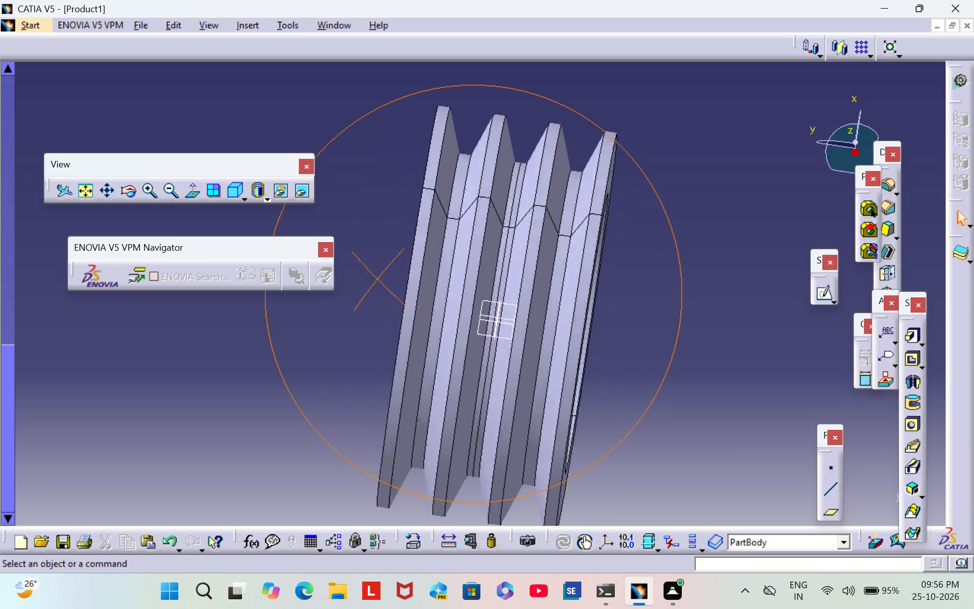
{"action": "middle_click_drag", "start_coordinate": [374, 279], "coordinate": [369, 217]}
{"action": "right_click_drag", "start_coordinate": [374, 279], "coordinate": [369, 217]}
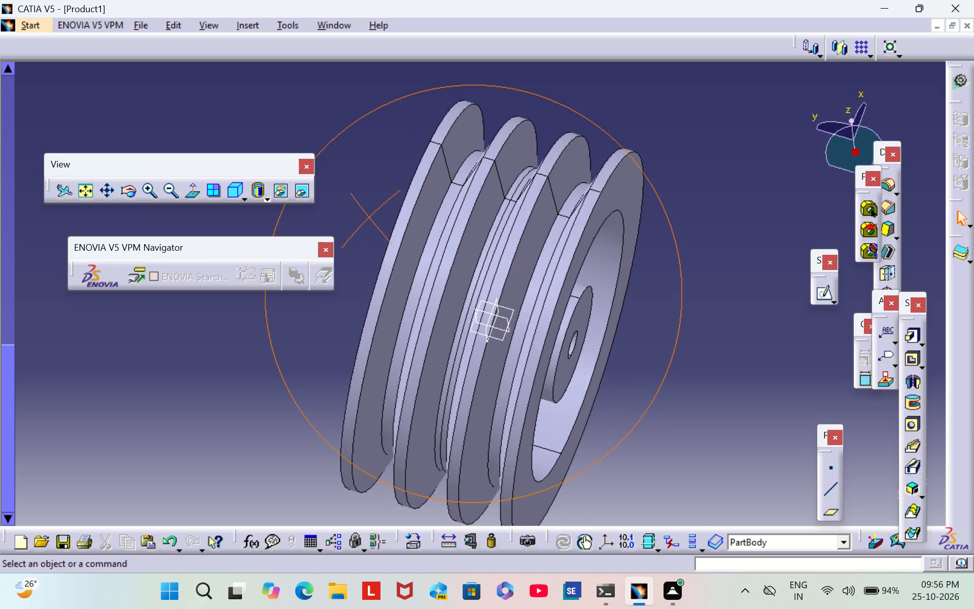
{"action": "middle_click_drag", "start_coordinate": [369, 217], "coordinate": [398, 206]}
{"action": "right_click_drag", "start_coordinate": [369, 217], "coordinate": [398, 206]}
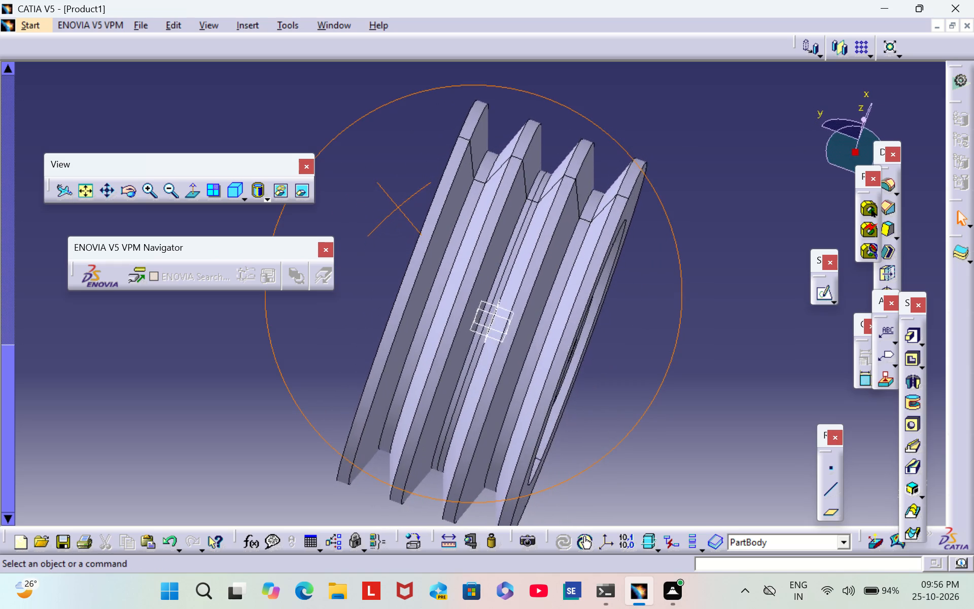
{"action": "middle_click_drag", "start_coordinate": [398, 206], "coordinate": [326, 245]}
{"action": "right_click_drag", "start_coordinate": [398, 206], "coordinate": [326, 245]}
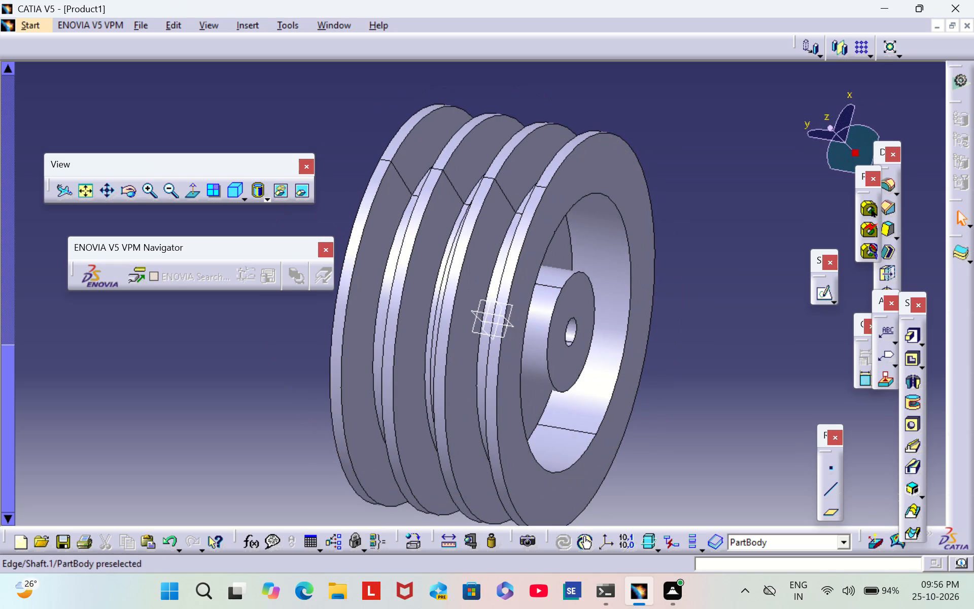
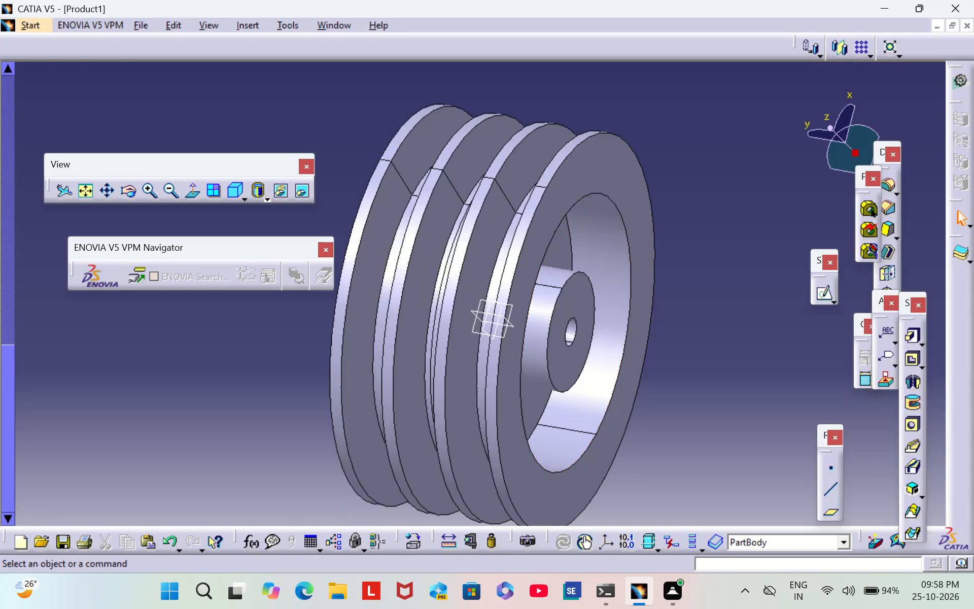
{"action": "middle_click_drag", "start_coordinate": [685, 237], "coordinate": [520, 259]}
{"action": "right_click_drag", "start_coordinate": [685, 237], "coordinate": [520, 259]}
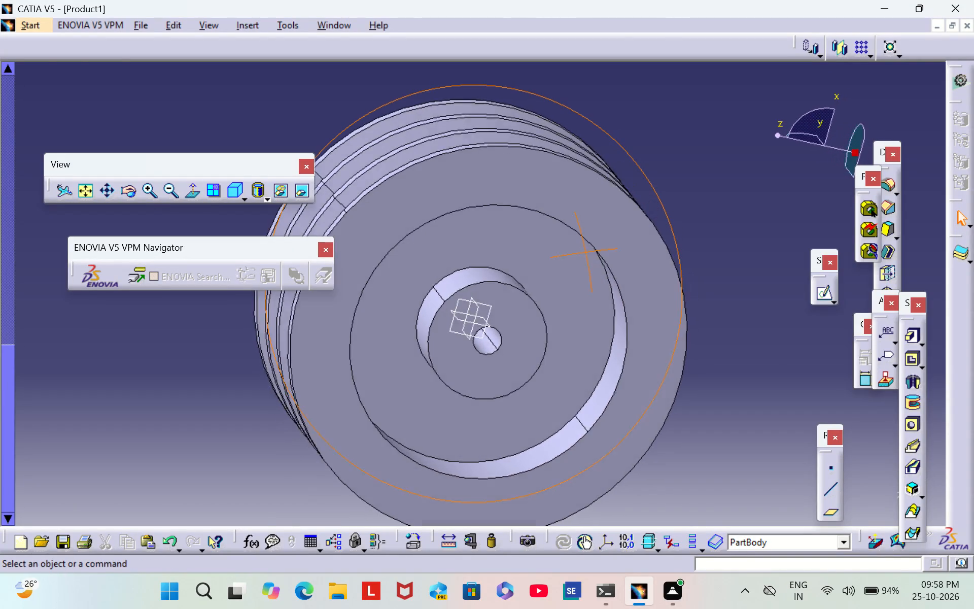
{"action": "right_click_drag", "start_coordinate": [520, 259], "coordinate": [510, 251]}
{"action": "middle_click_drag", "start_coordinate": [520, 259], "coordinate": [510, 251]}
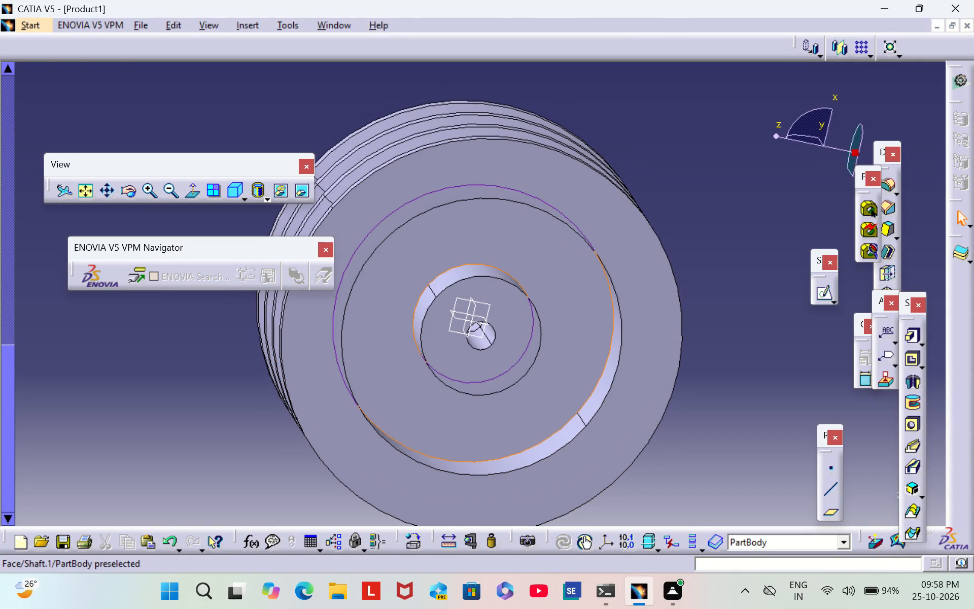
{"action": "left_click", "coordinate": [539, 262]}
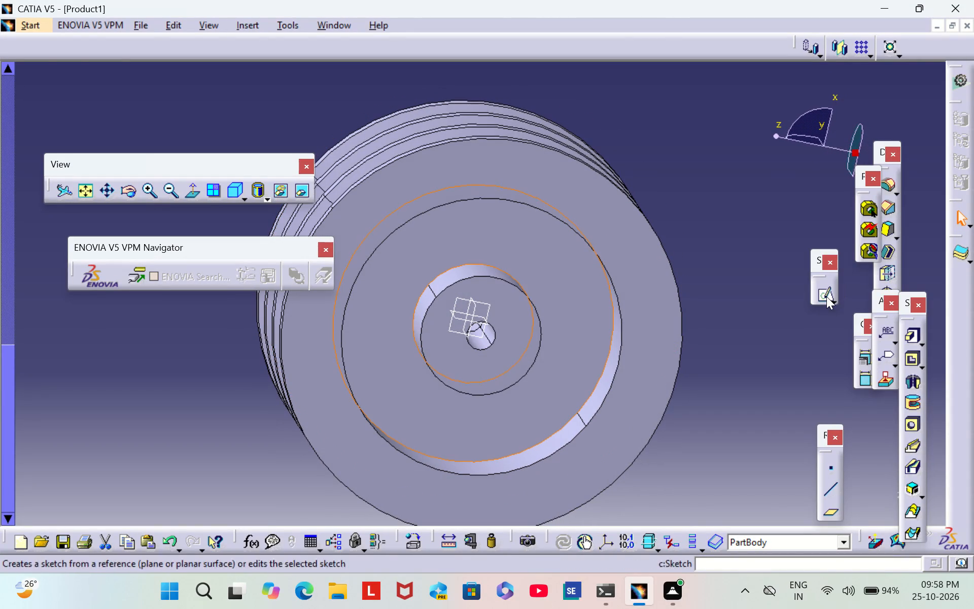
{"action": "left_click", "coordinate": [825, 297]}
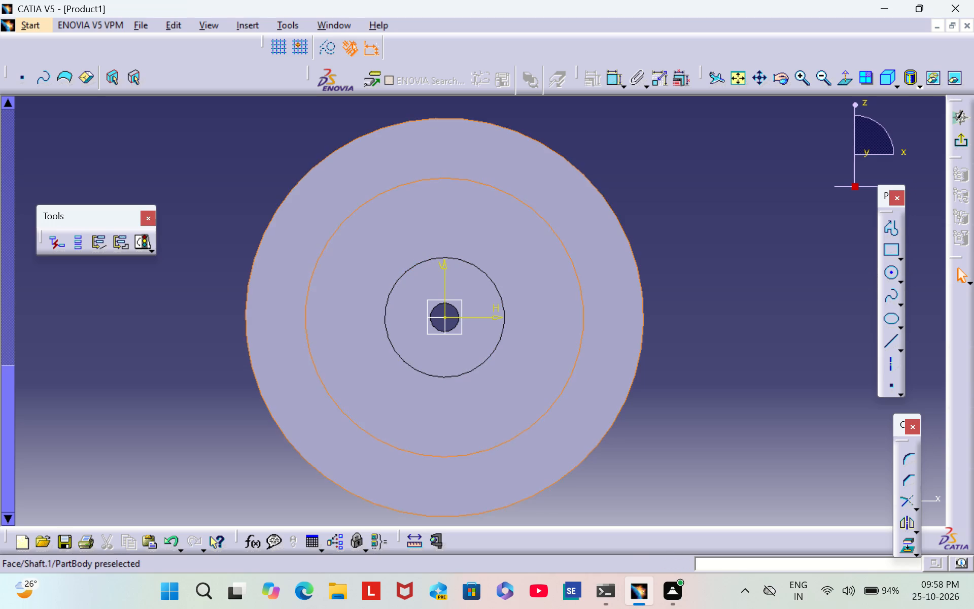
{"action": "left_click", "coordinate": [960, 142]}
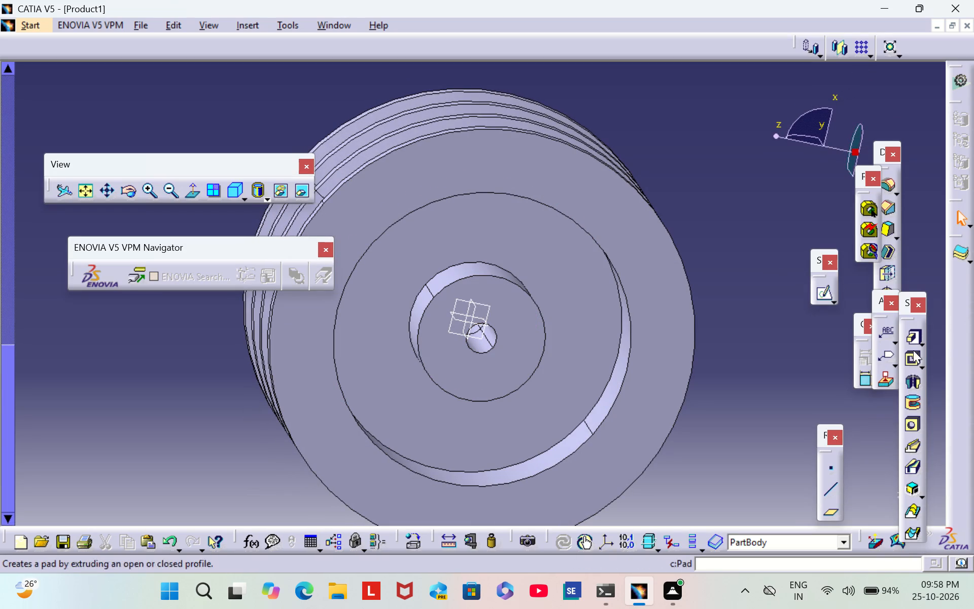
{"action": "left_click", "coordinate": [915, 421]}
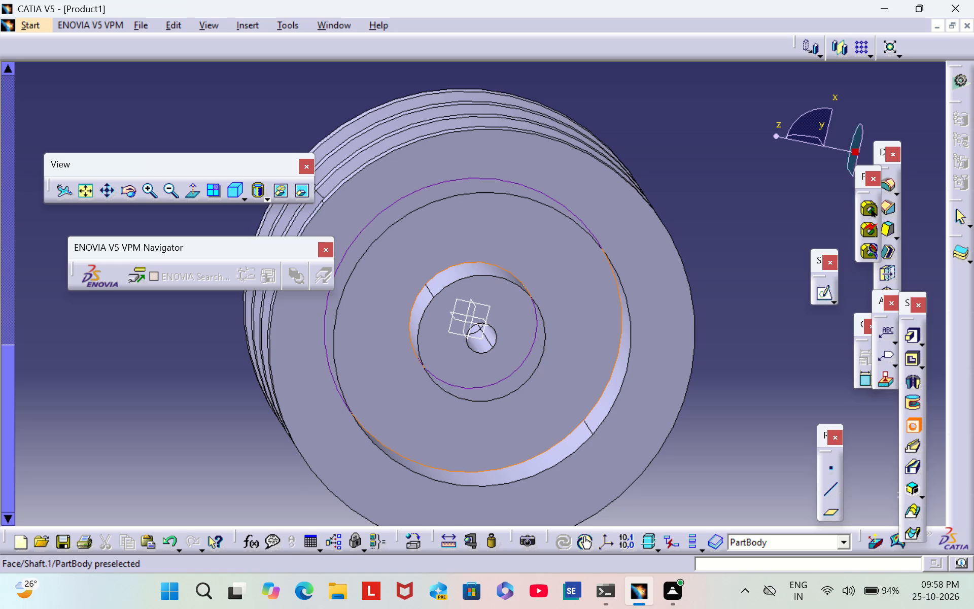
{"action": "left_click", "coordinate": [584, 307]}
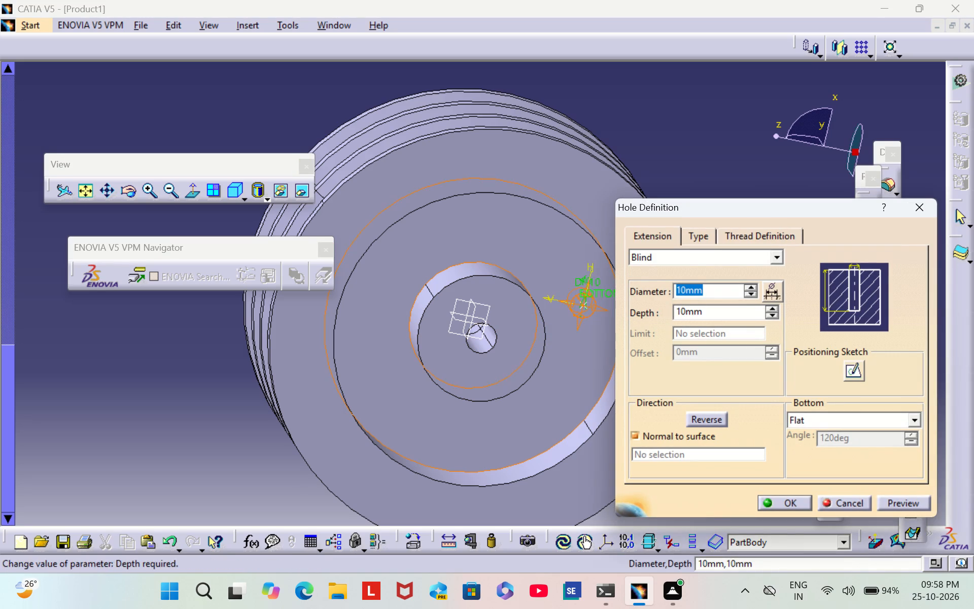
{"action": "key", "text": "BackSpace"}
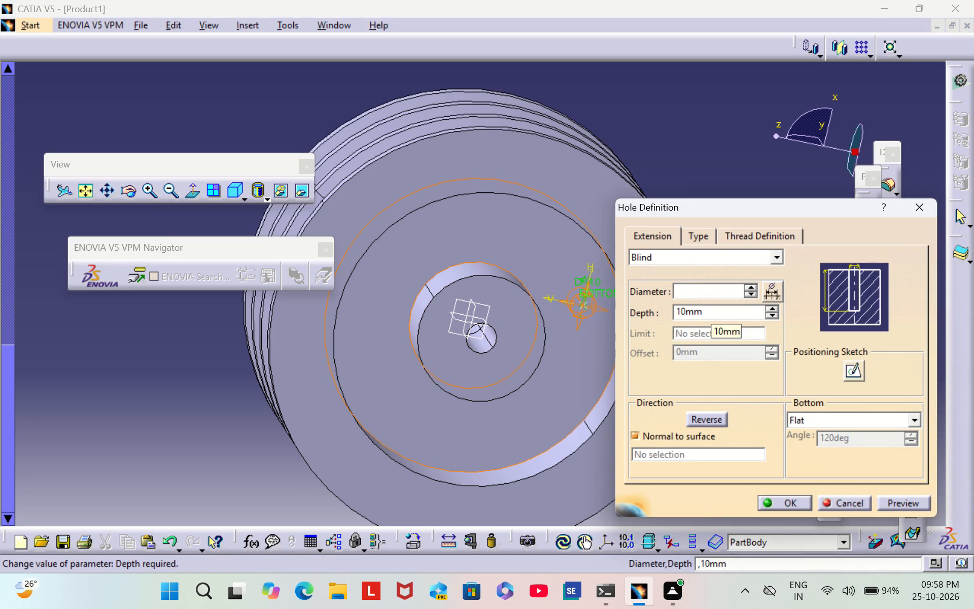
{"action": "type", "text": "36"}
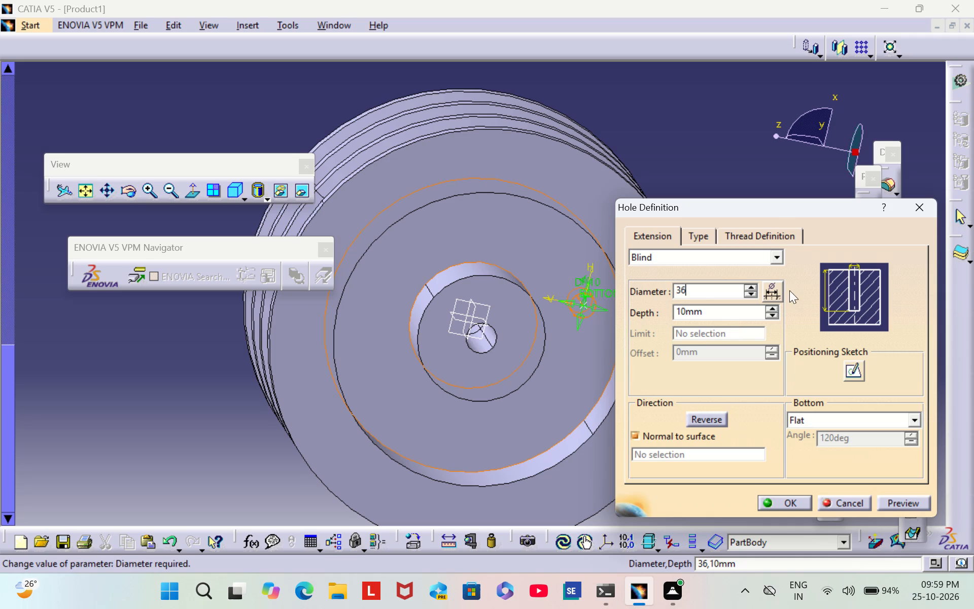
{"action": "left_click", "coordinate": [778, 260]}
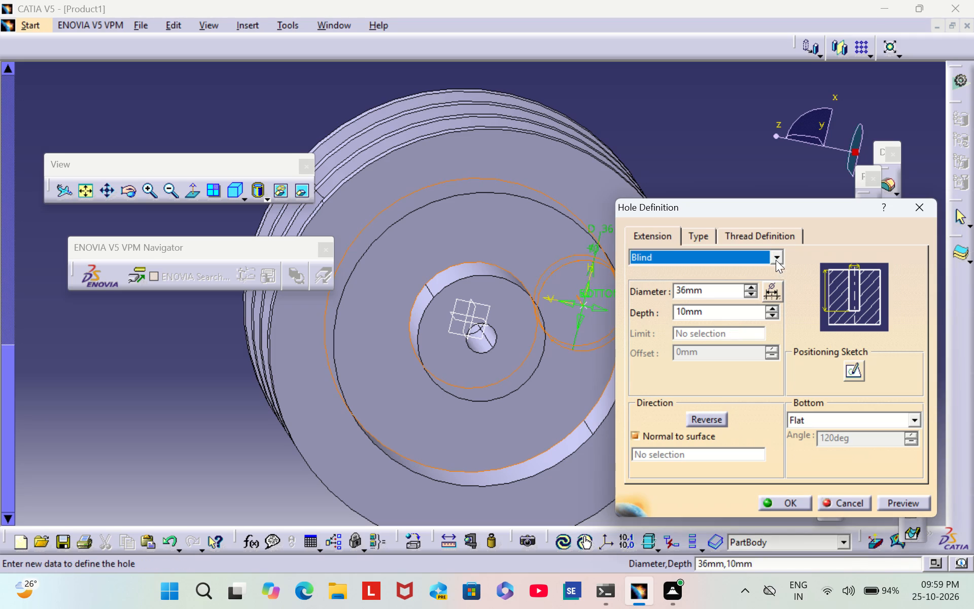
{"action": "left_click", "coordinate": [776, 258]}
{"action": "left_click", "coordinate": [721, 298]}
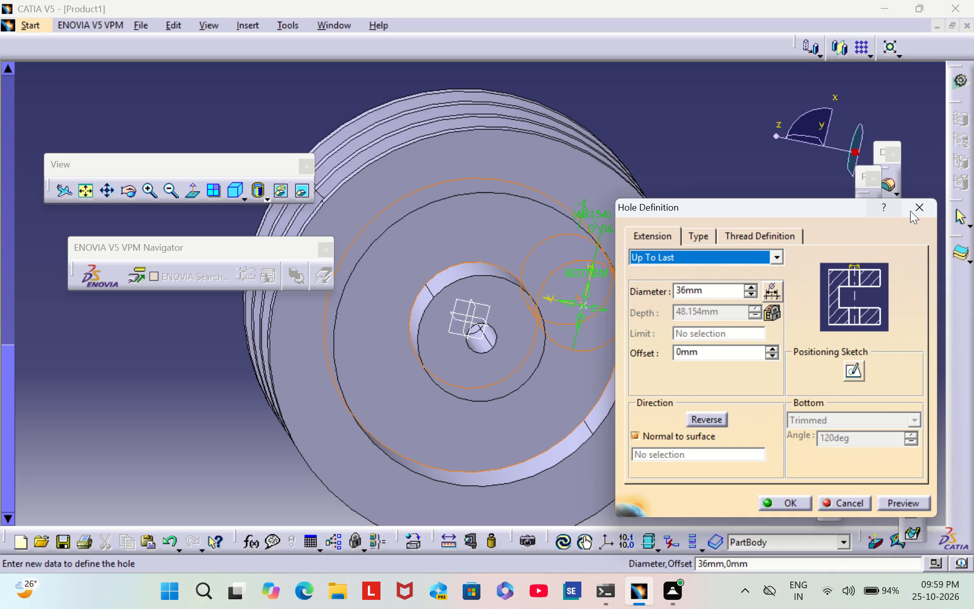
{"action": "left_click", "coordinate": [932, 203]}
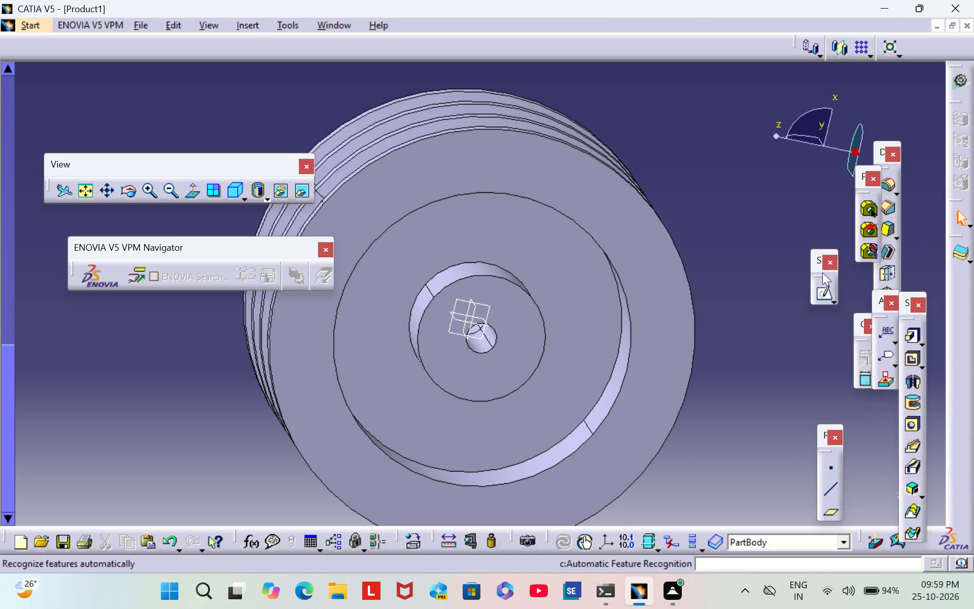
Start a hole on the pulley's recessed web face between hub and rim, with diameter 36 mm and extension Up To Last.
{"action": "left_click", "coordinate": [914, 428]}
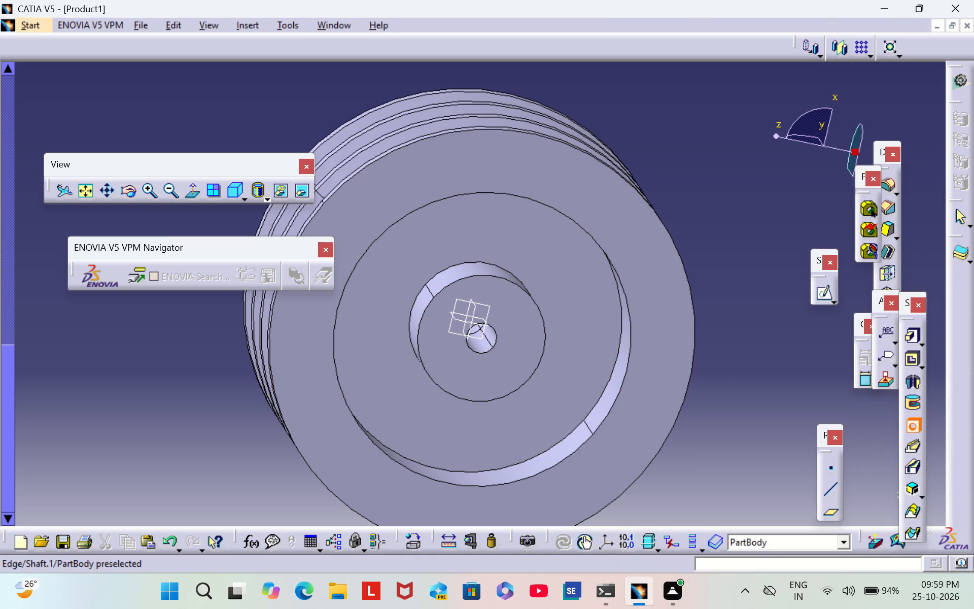
{"action": "left_click", "coordinate": [578, 322]}
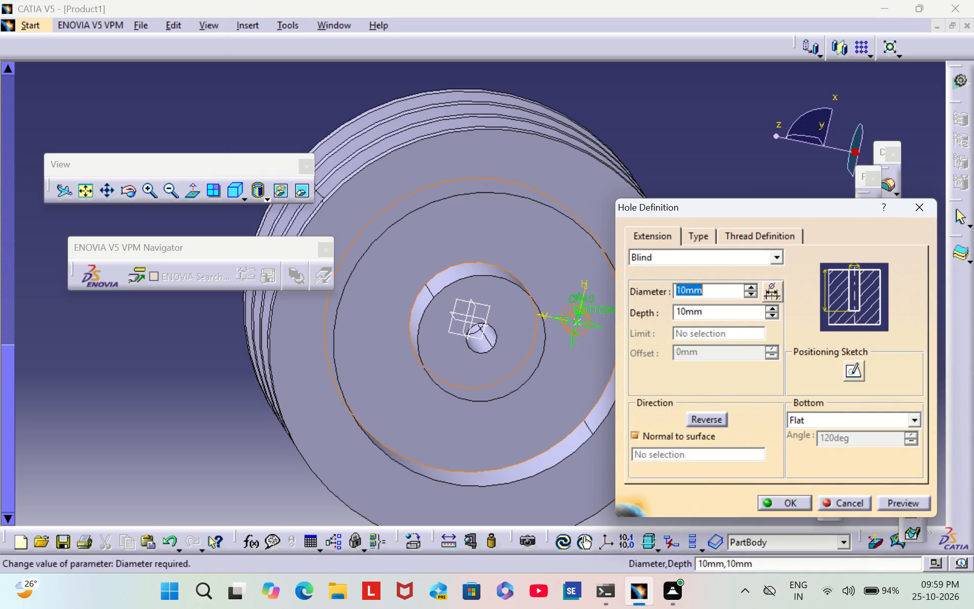
{"action": "triple_click", "coordinate": [747, 286]}
{"action": "triple_click", "coordinate": [747, 285]}
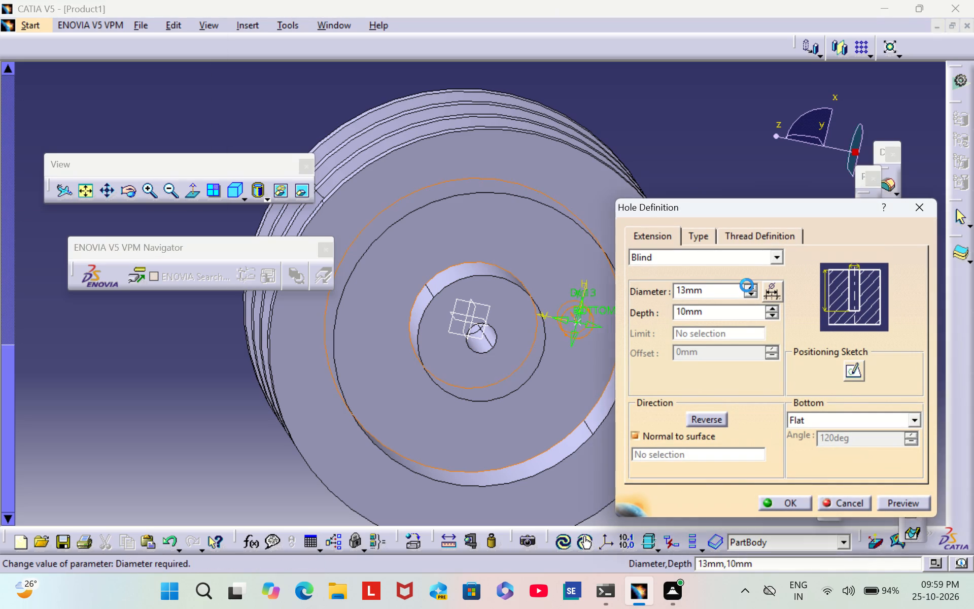
{"action": "triple_click", "coordinate": [747, 285]}
{"action": "triple_click", "coordinate": [747, 285]}
{"action": "triple_click", "coordinate": [747, 285]}
{"action": "triple_click", "coordinate": [747, 285]}
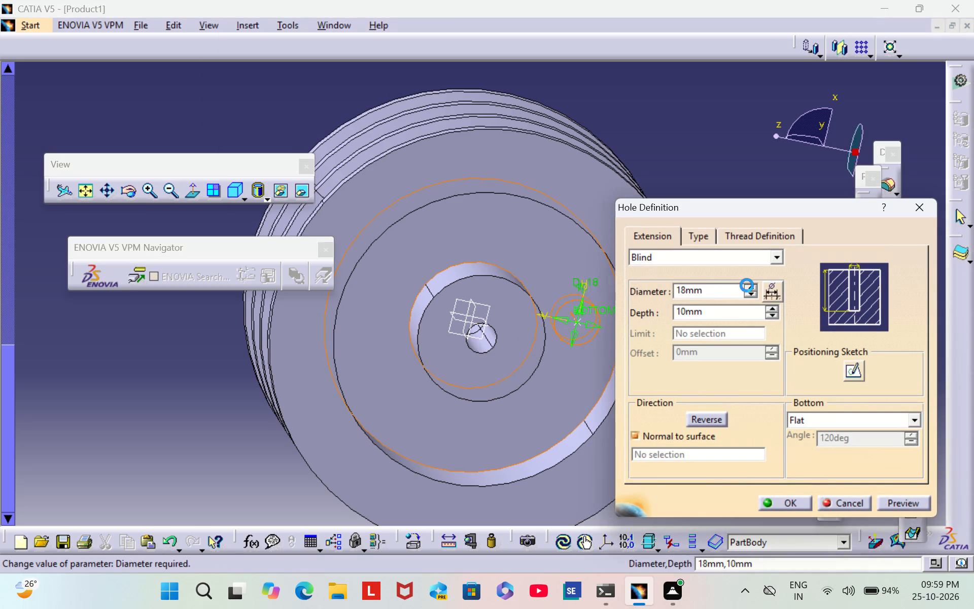
{"action": "triple_click", "coordinate": [747, 285]}
{"action": "triple_click", "coordinate": [747, 285]}
{"action": "triple_click", "coordinate": [747, 285]}
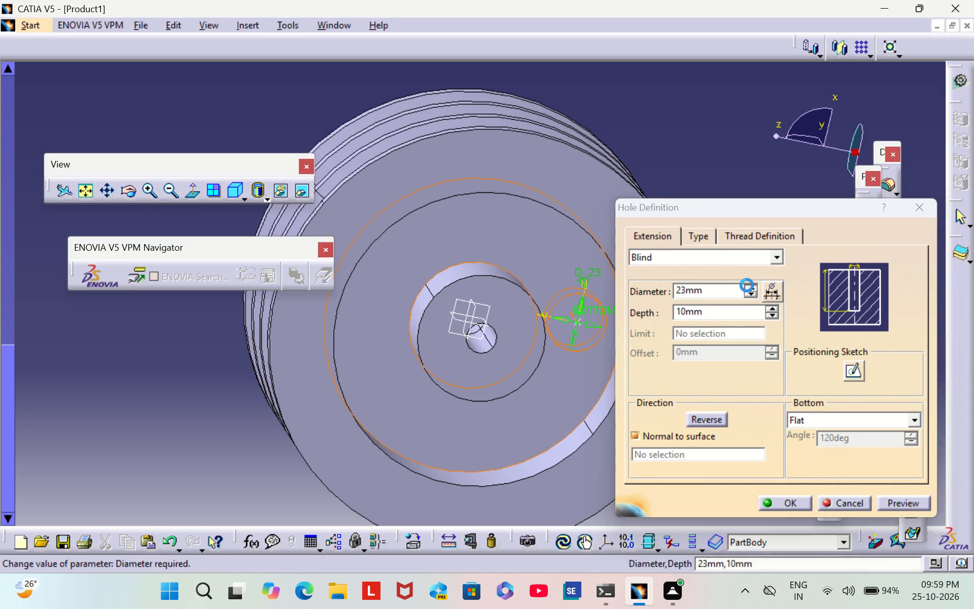
{"action": "triple_click", "coordinate": [747, 285]}
{"action": "triple_click", "coordinate": [747, 285]}
{"action": "triple_click", "coordinate": [747, 285]}
{"action": "left_click", "coordinate": [747, 285]}
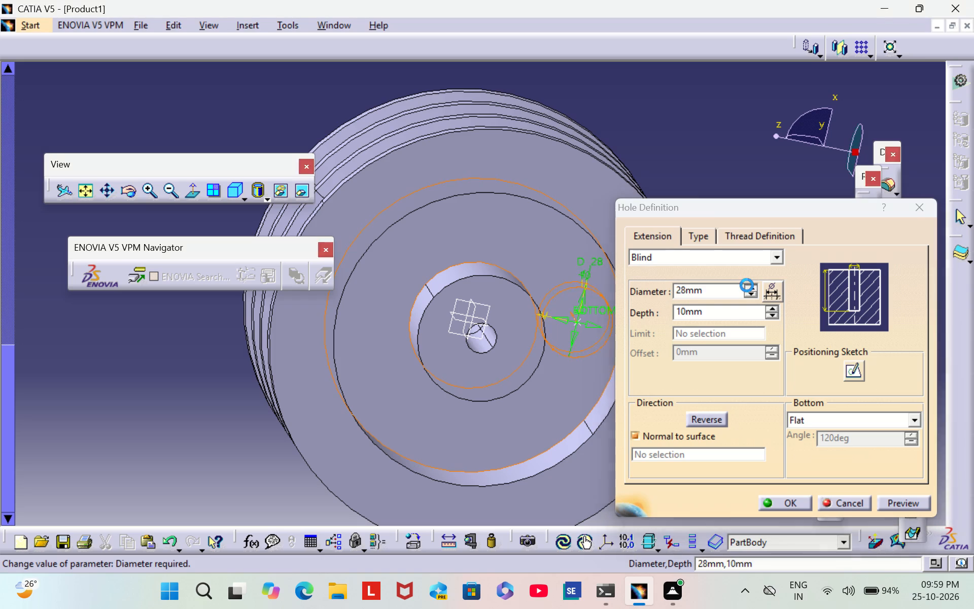
{"action": "double_click", "coordinate": [747, 285]}
{"action": "triple_click", "coordinate": [747, 285]}
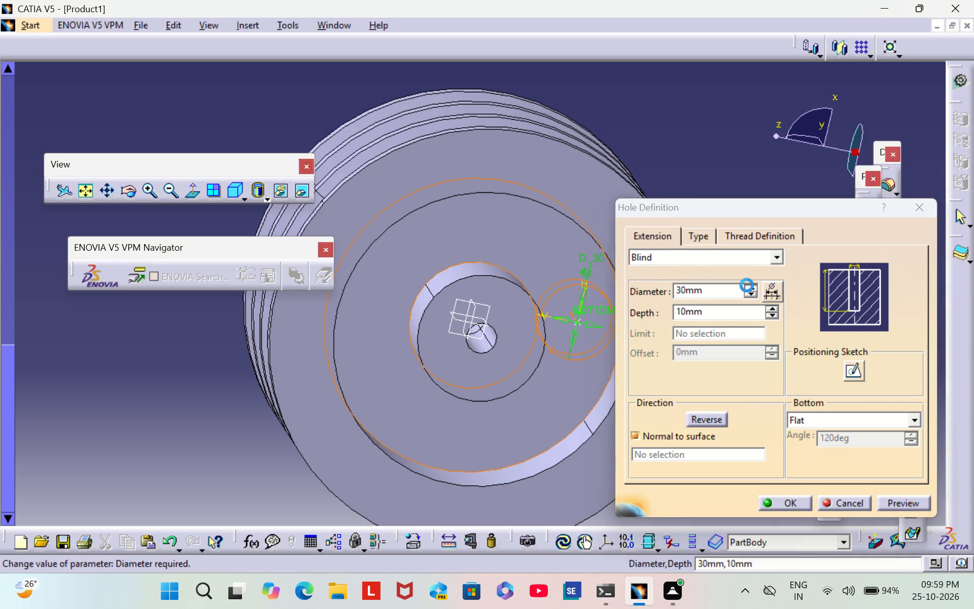
{"action": "left_click", "coordinate": [747, 285]}
{"action": "left_click", "coordinate": [747, 285]}
{"action": "triple_click", "coordinate": [747, 285]}
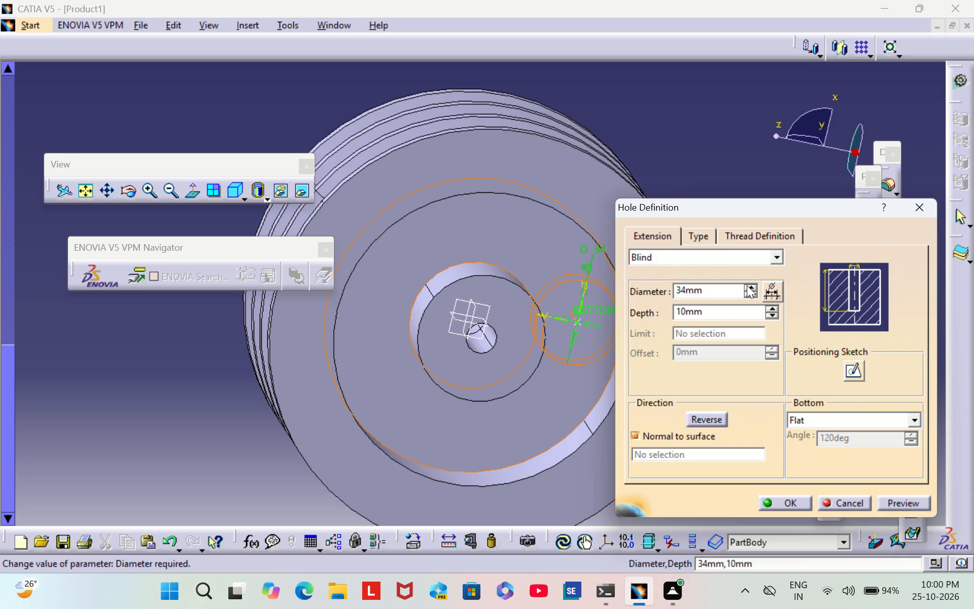
{"action": "left_click", "coordinate": [747, 285]}
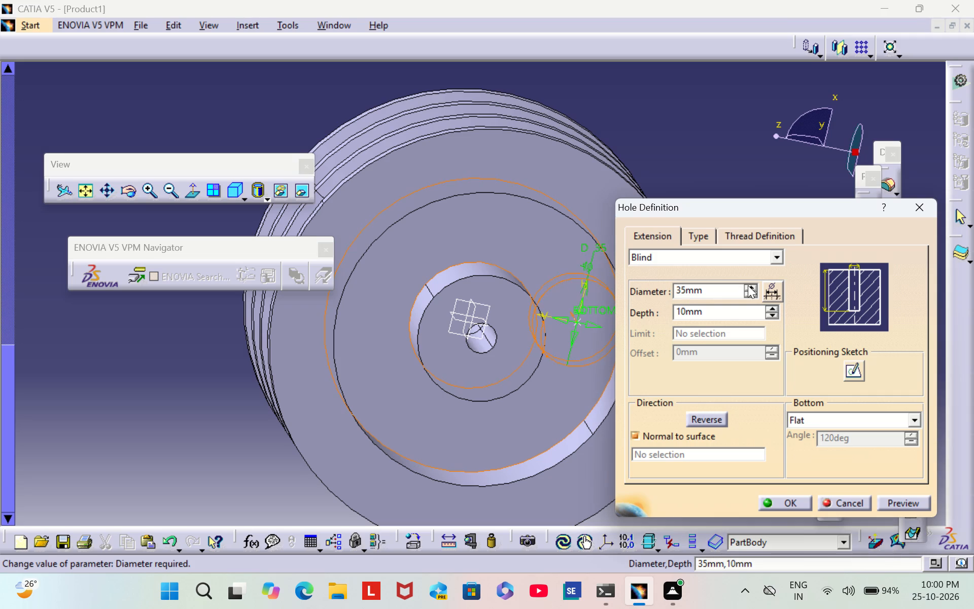
{"action": "left_click", "coordinate": [748, 285]}
{"action": "left_click", "coordinate": [780, 257]}
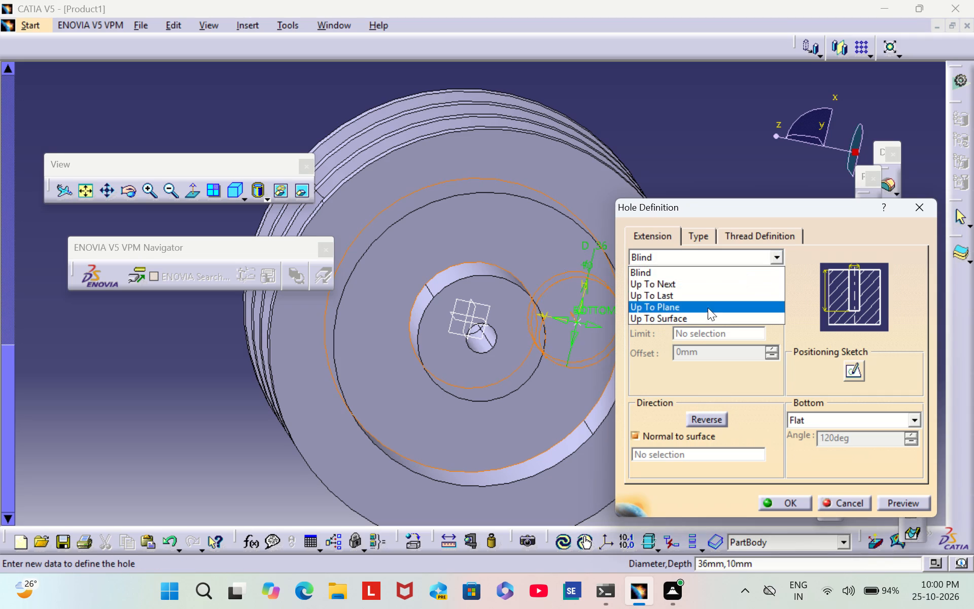
{"action": "left_click", "coordinate": [695, 298]}
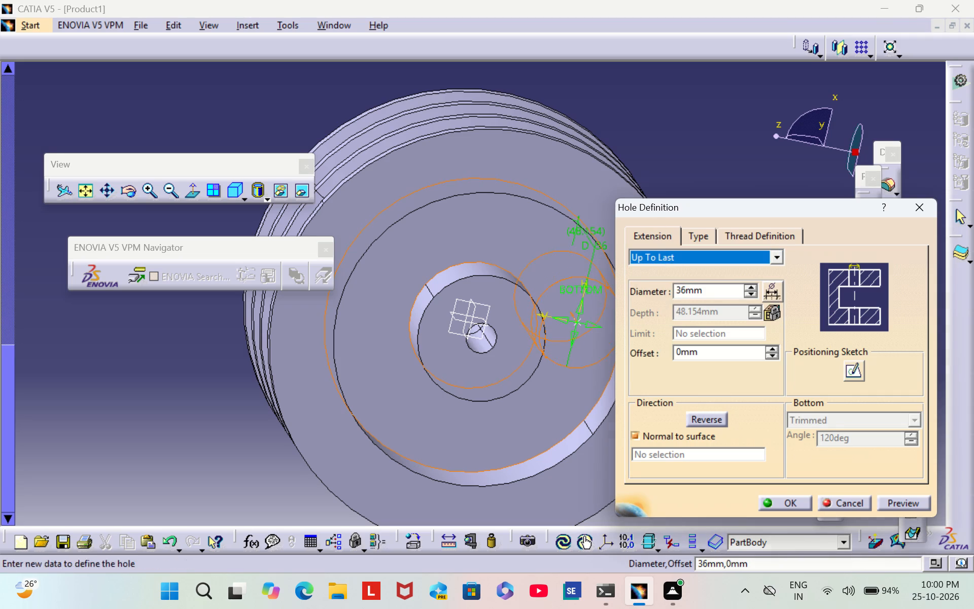
Open the positioning sketch of the web hole.
{"action": "middle_click_drag", "start_coordinate": [673, 141], "coordinate": [580, 129]}
{"action": "scroll", "coordinate": [669, 140], "scroll_direction": "down", "scroll_amount": 1}
{"action": "right_click_drag", "start_coordinate": [651, 140], "coordinate": [580, 129]}
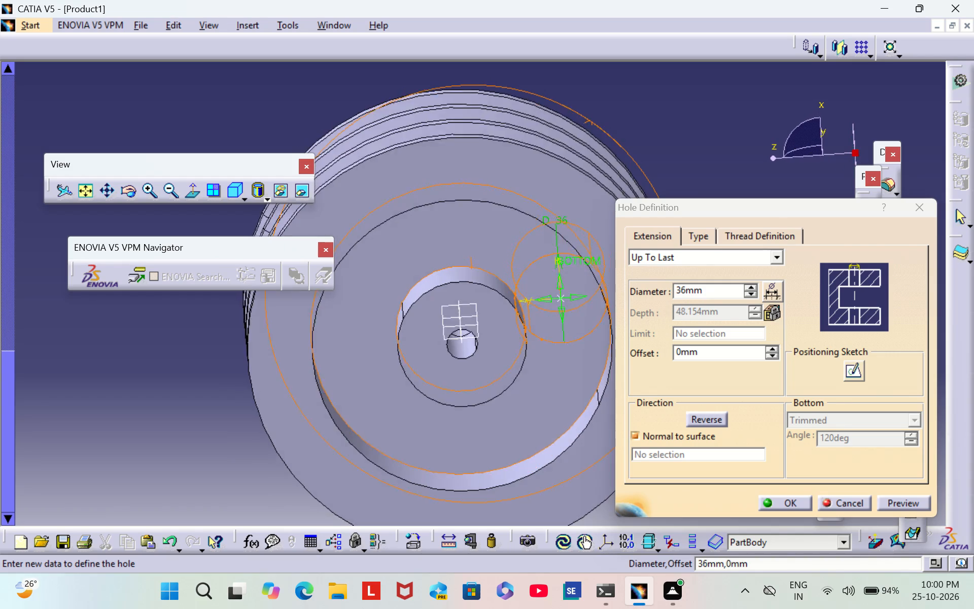
{"action": "right_click_drag", "start_coordinate": [580, 129], "coordinate": [605, 121]}
{"action": "middle_click_drag", "start_coordinate": [580, 129], "coordinate": [605, 121]}
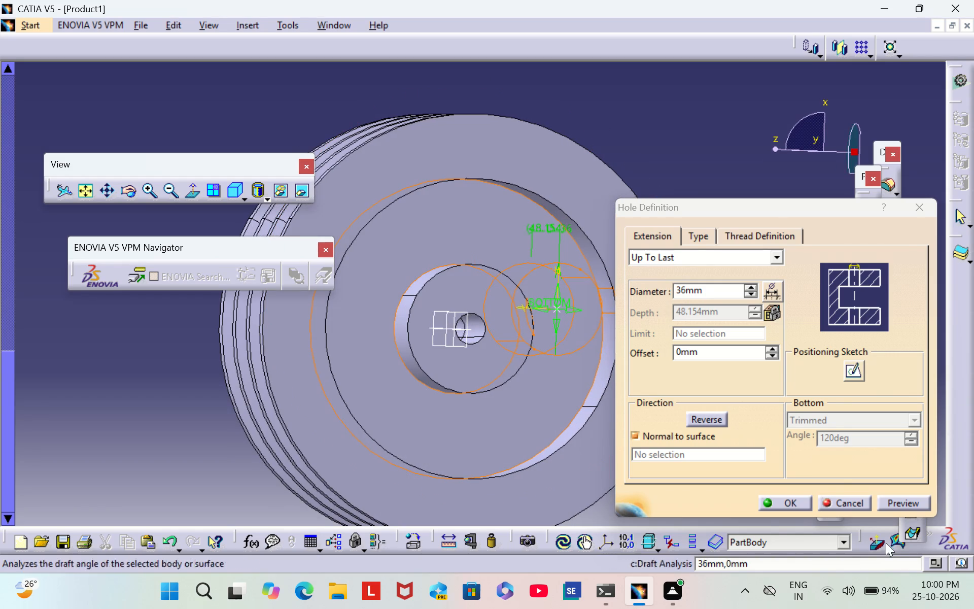
{"action": "left_click", "coordinate": [852, 371]}
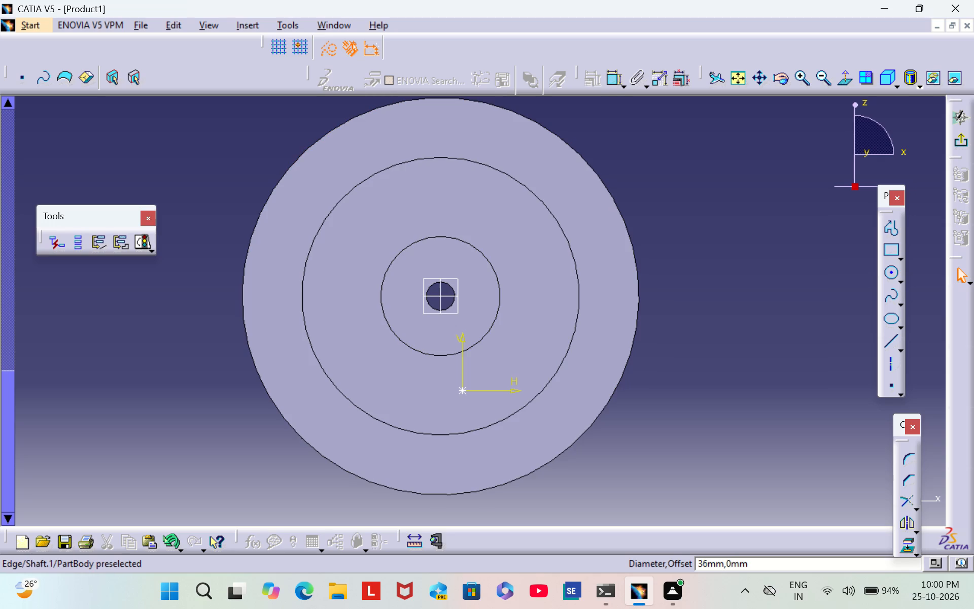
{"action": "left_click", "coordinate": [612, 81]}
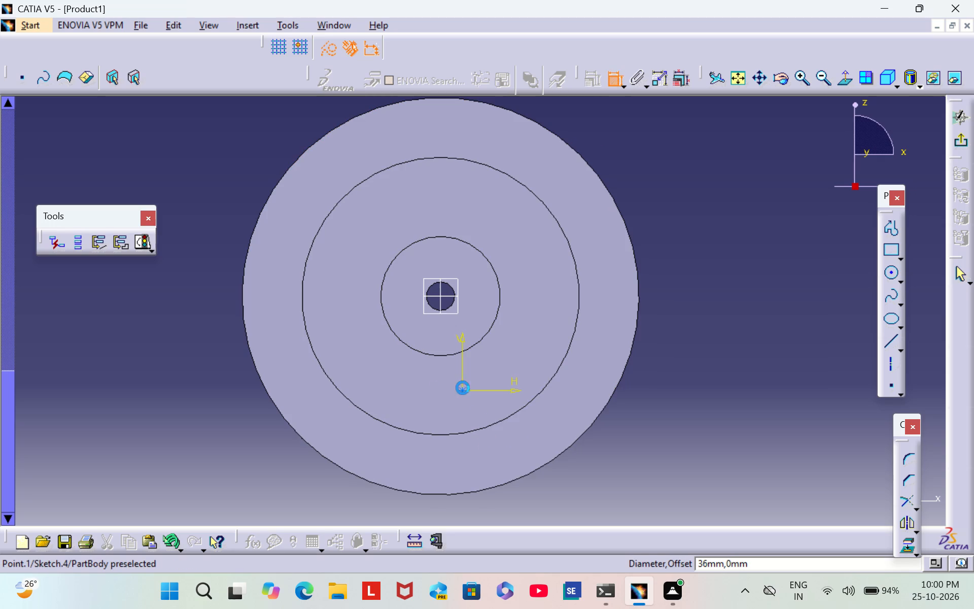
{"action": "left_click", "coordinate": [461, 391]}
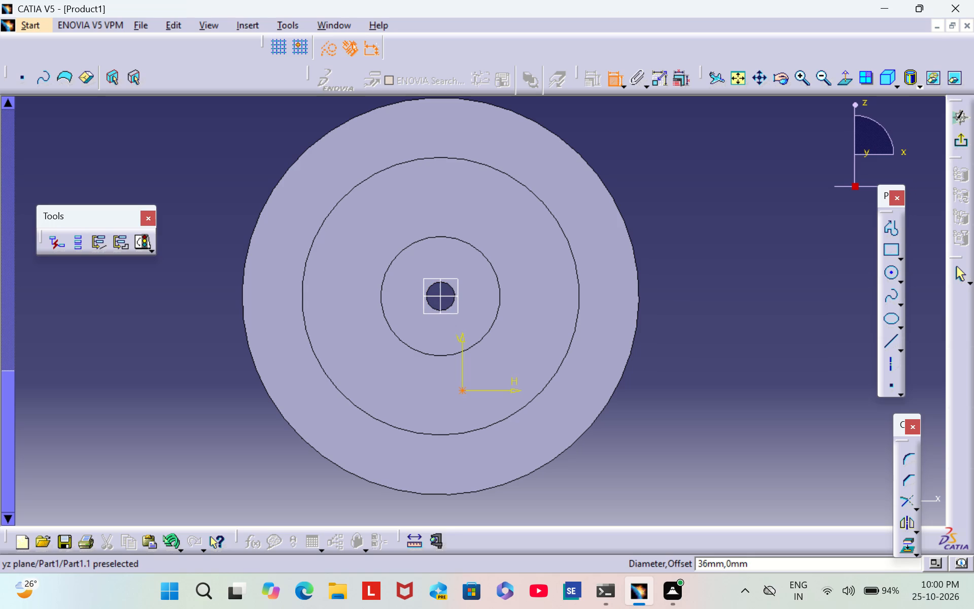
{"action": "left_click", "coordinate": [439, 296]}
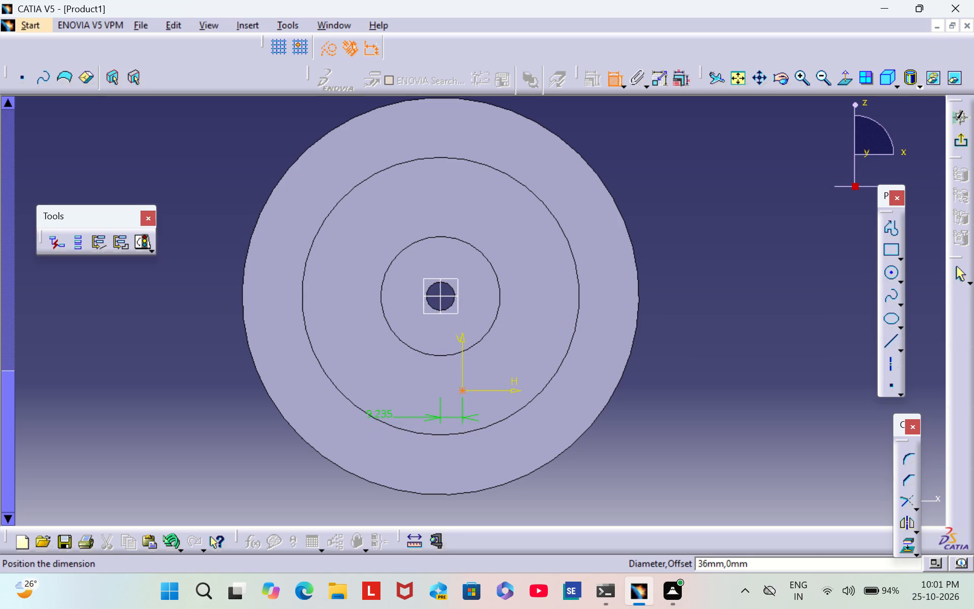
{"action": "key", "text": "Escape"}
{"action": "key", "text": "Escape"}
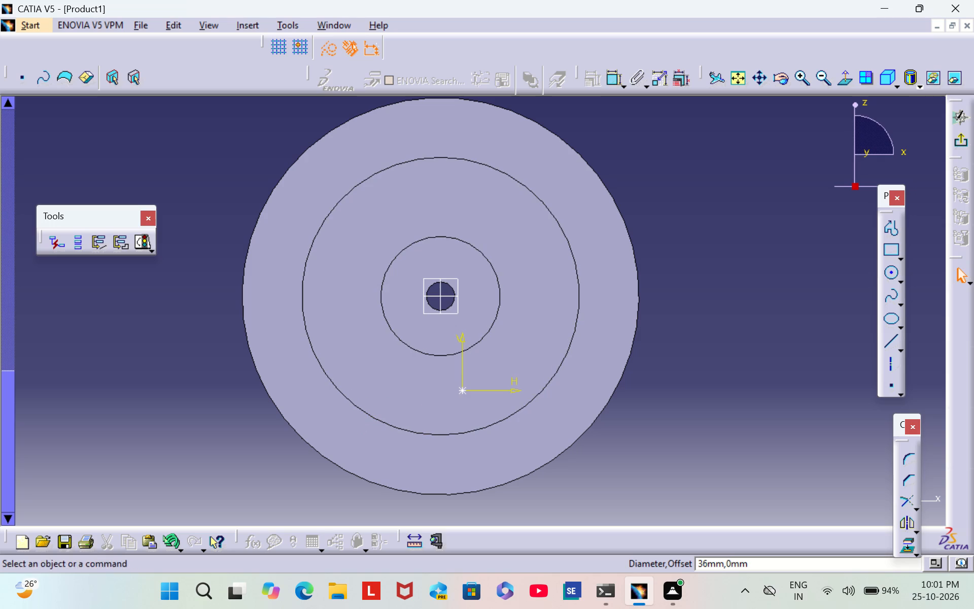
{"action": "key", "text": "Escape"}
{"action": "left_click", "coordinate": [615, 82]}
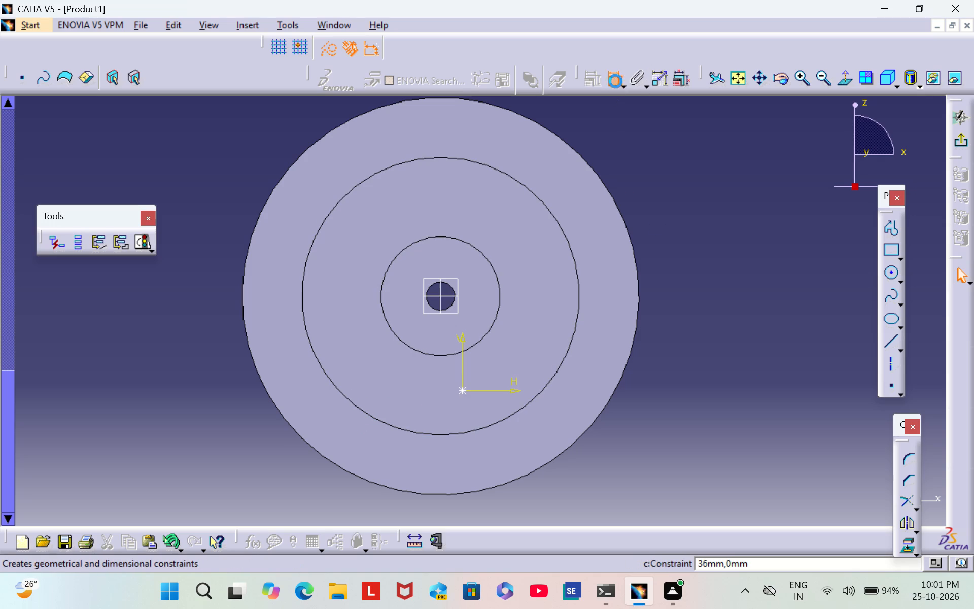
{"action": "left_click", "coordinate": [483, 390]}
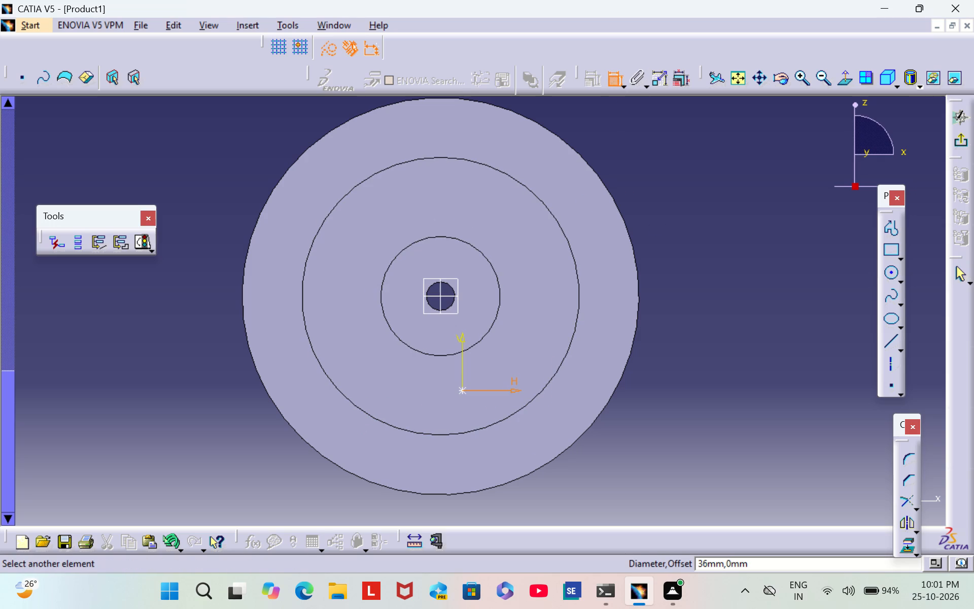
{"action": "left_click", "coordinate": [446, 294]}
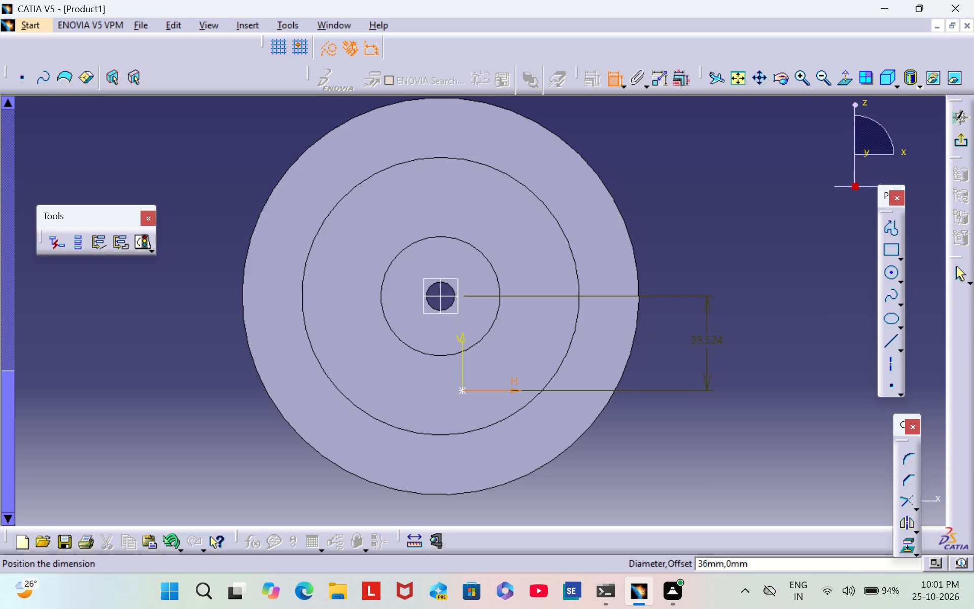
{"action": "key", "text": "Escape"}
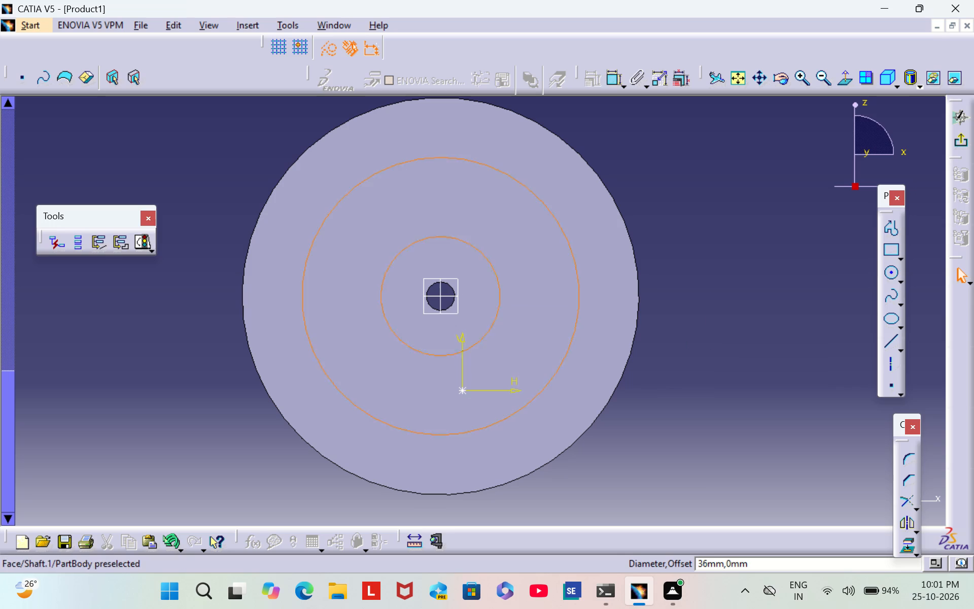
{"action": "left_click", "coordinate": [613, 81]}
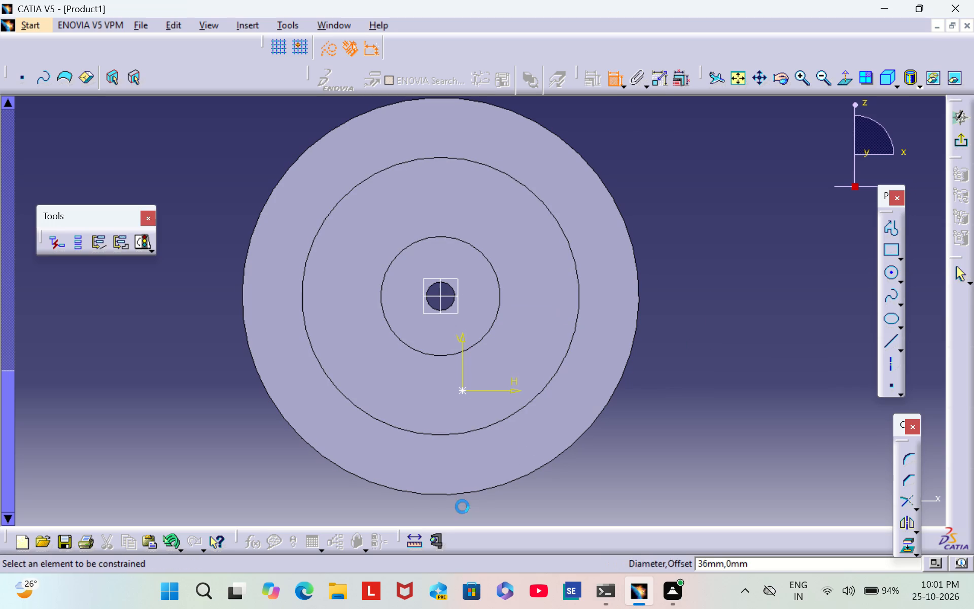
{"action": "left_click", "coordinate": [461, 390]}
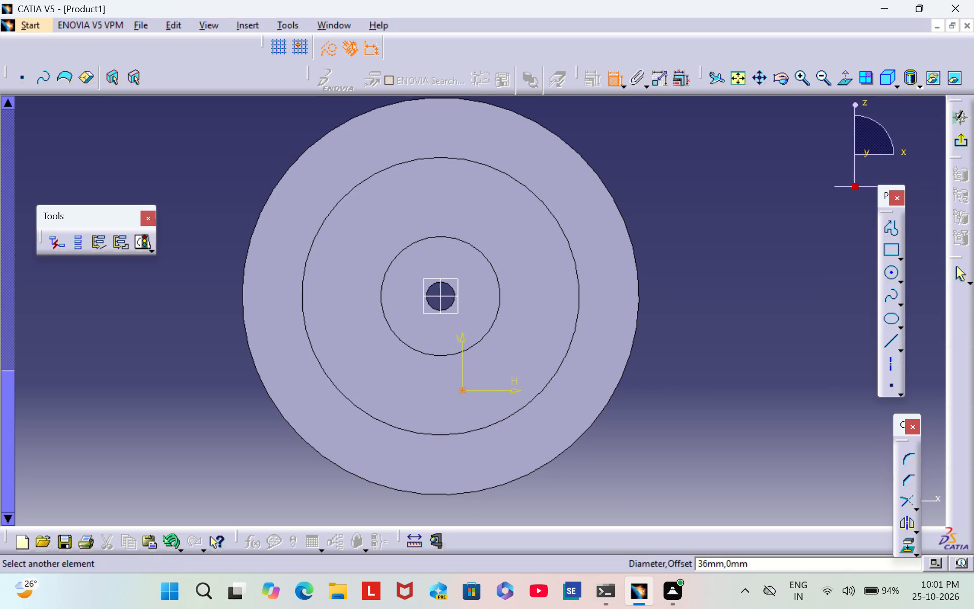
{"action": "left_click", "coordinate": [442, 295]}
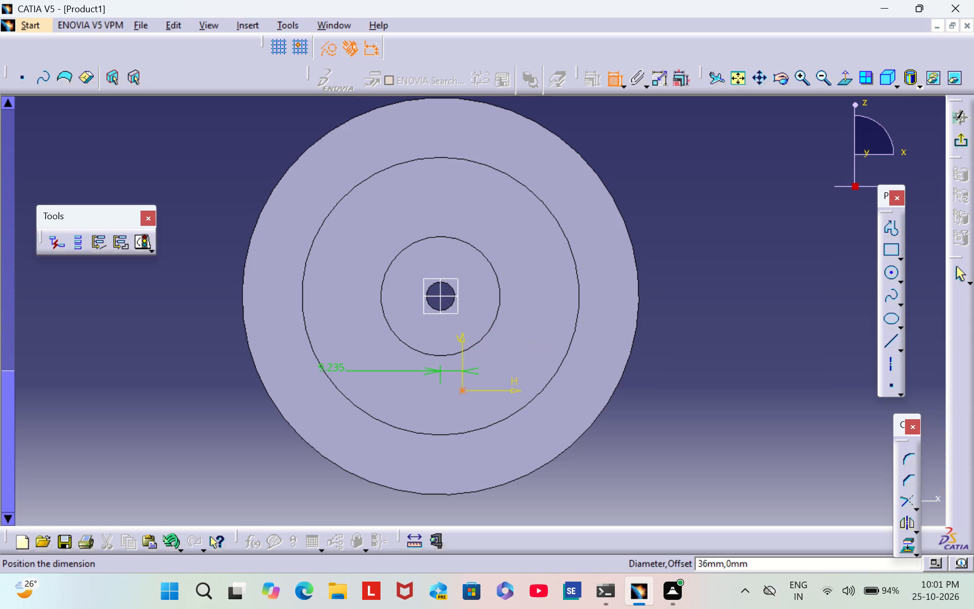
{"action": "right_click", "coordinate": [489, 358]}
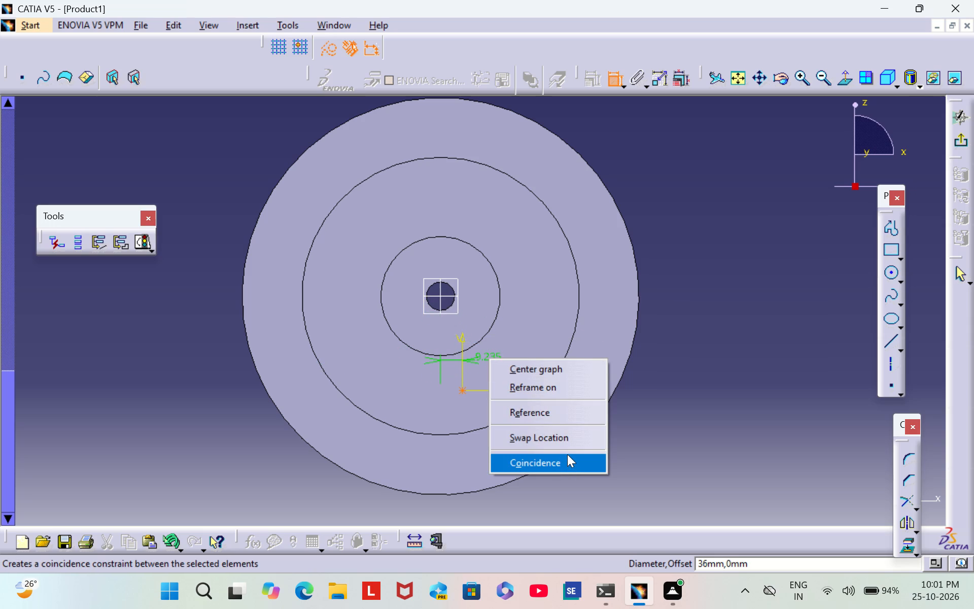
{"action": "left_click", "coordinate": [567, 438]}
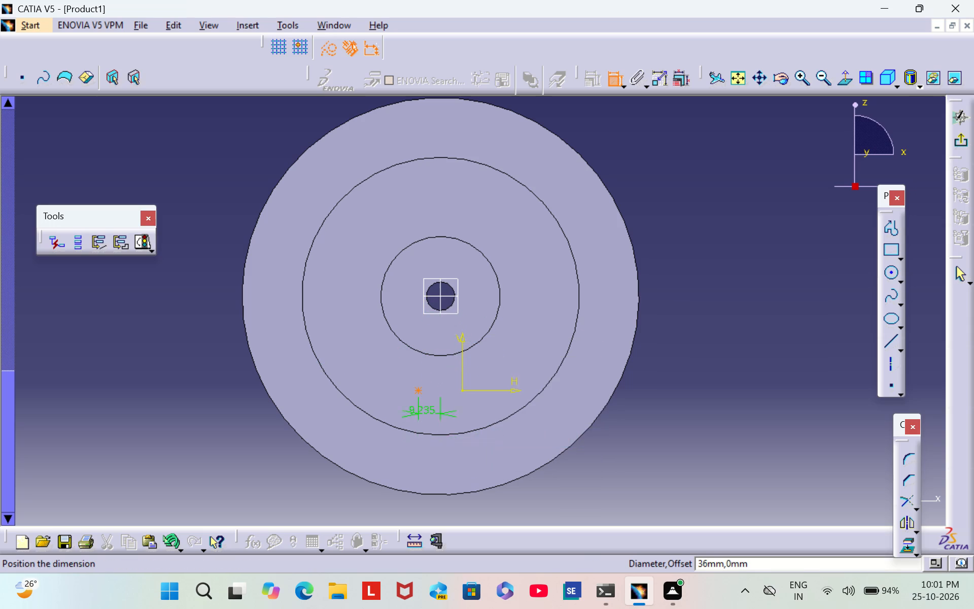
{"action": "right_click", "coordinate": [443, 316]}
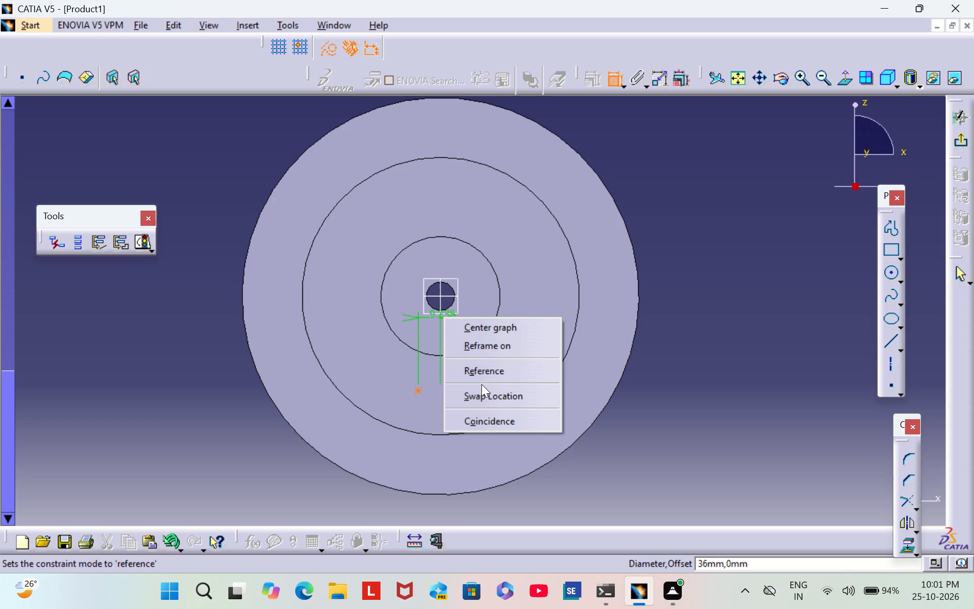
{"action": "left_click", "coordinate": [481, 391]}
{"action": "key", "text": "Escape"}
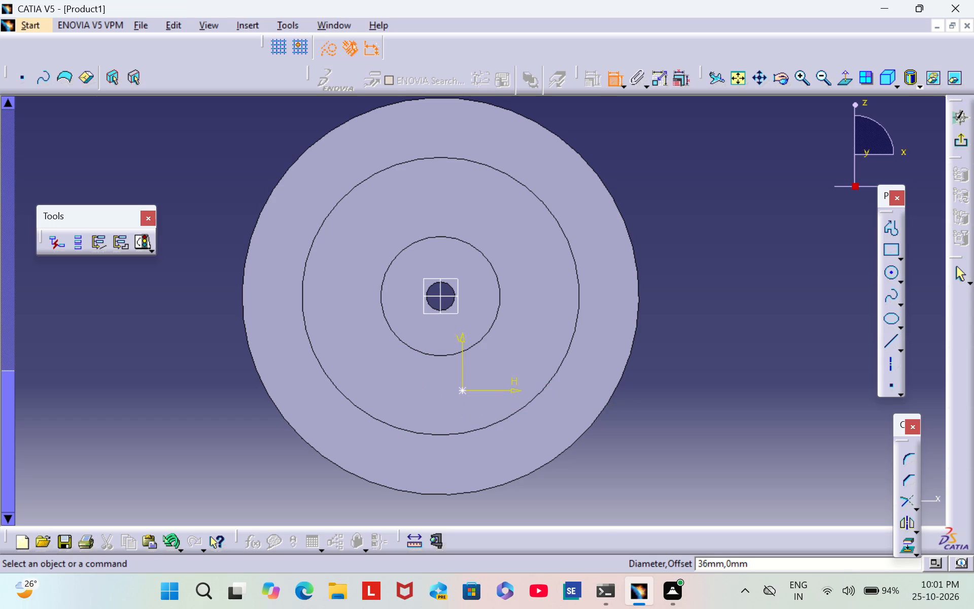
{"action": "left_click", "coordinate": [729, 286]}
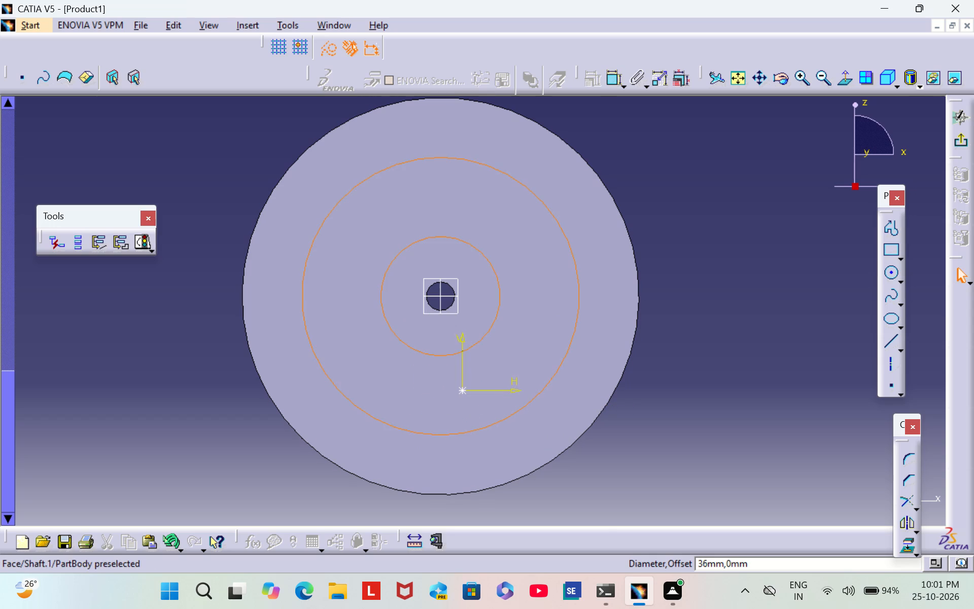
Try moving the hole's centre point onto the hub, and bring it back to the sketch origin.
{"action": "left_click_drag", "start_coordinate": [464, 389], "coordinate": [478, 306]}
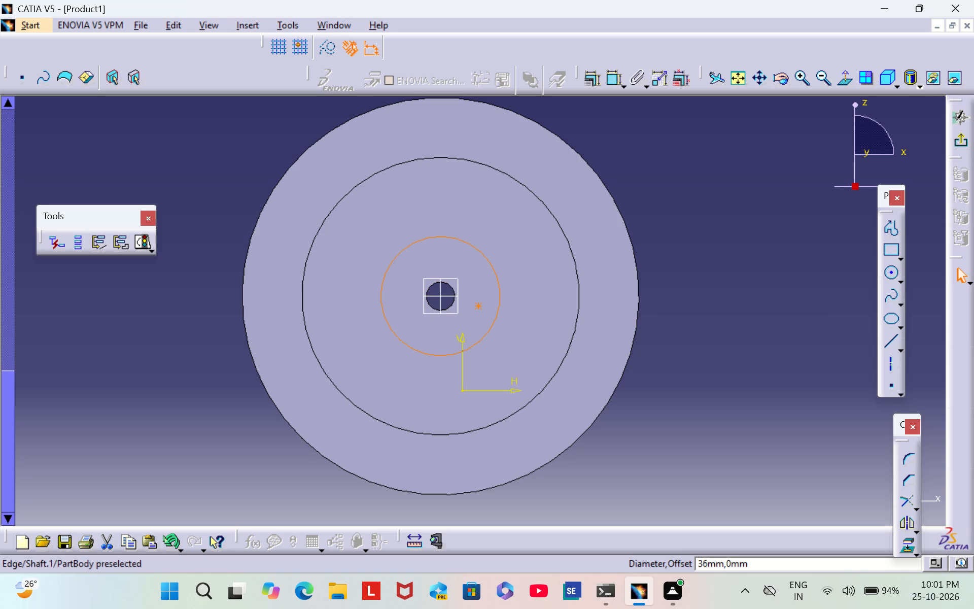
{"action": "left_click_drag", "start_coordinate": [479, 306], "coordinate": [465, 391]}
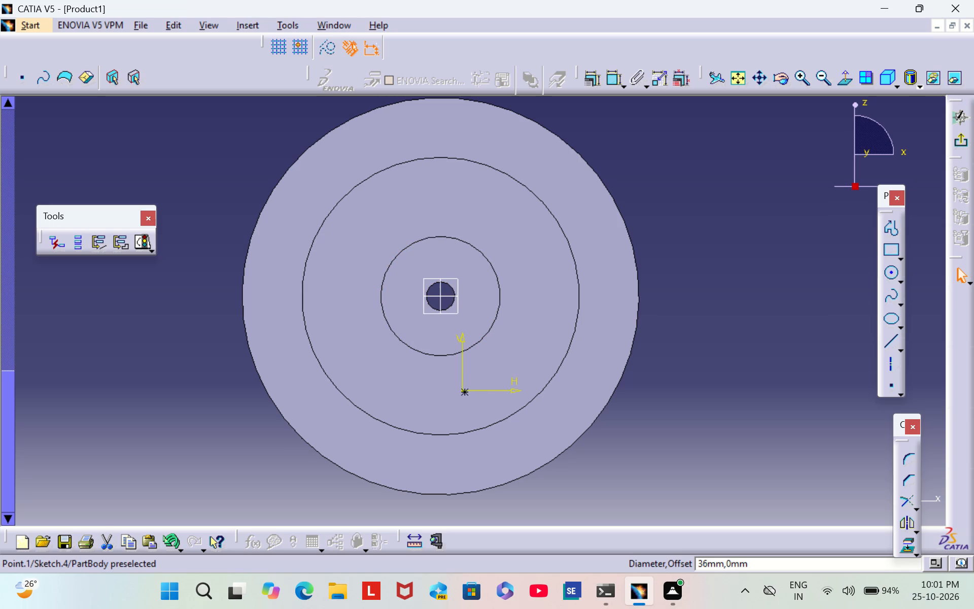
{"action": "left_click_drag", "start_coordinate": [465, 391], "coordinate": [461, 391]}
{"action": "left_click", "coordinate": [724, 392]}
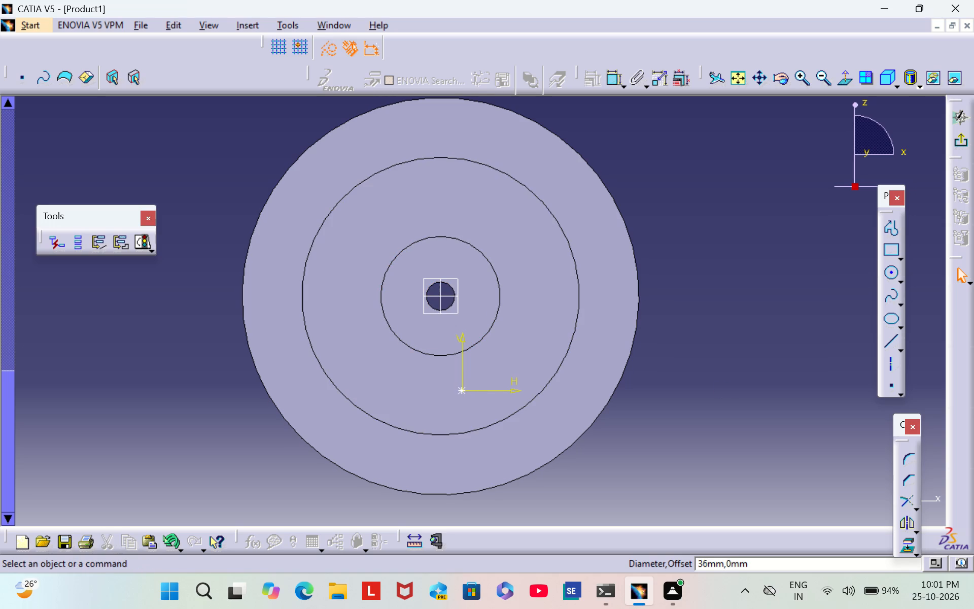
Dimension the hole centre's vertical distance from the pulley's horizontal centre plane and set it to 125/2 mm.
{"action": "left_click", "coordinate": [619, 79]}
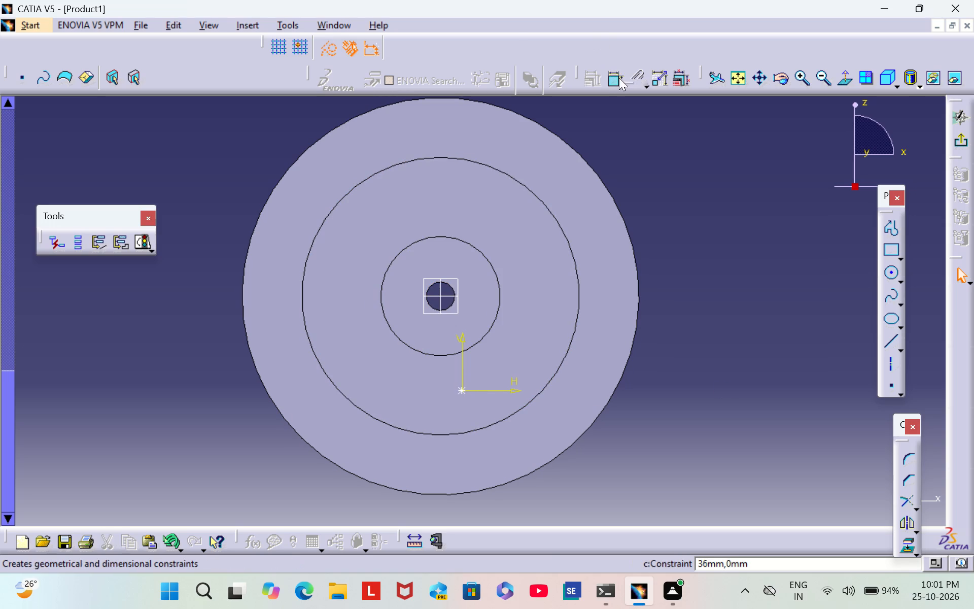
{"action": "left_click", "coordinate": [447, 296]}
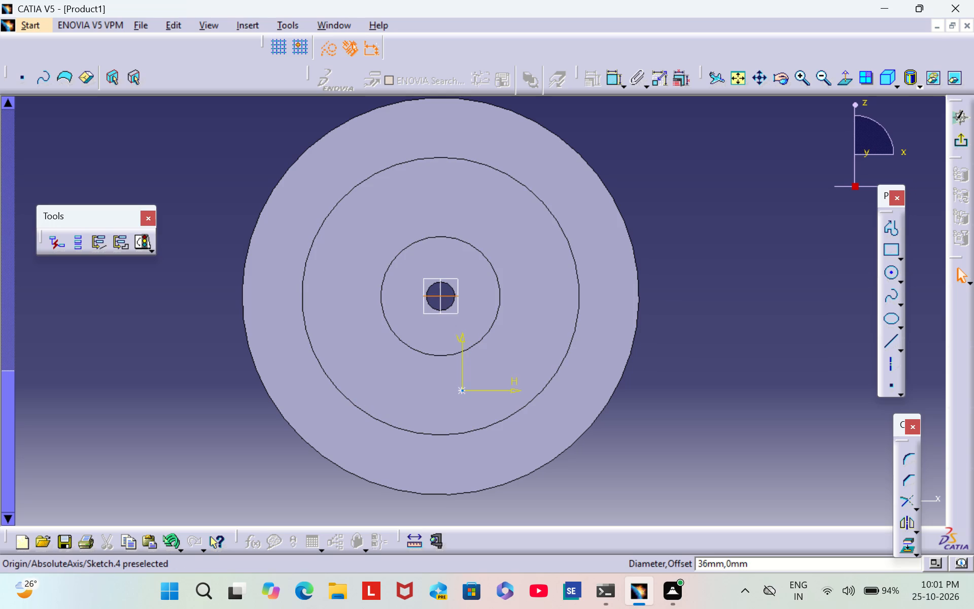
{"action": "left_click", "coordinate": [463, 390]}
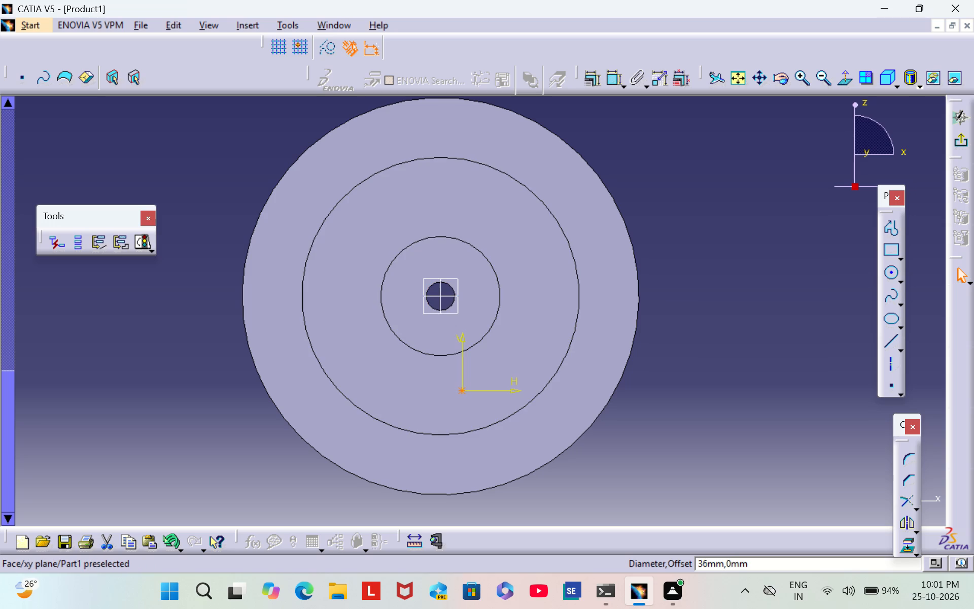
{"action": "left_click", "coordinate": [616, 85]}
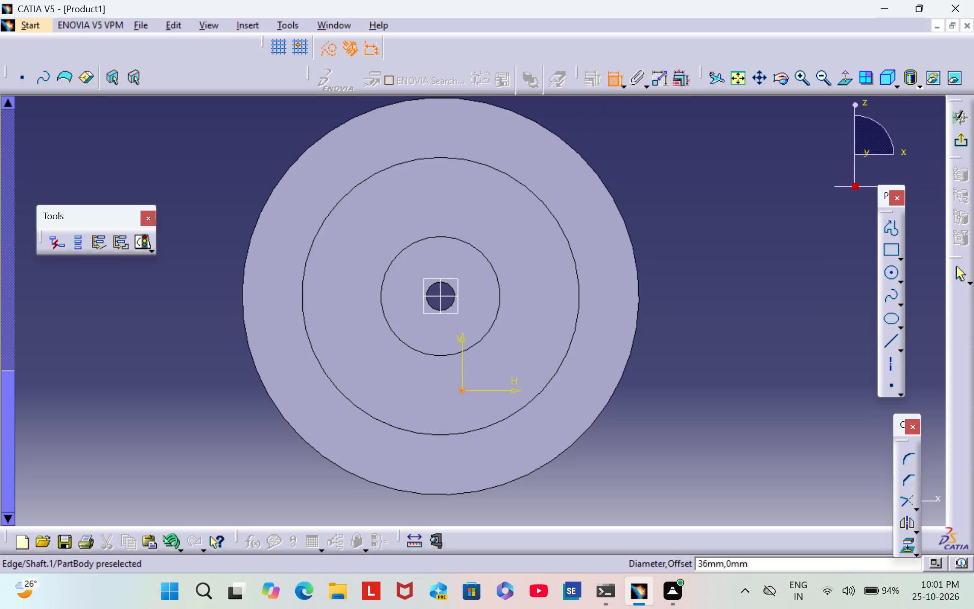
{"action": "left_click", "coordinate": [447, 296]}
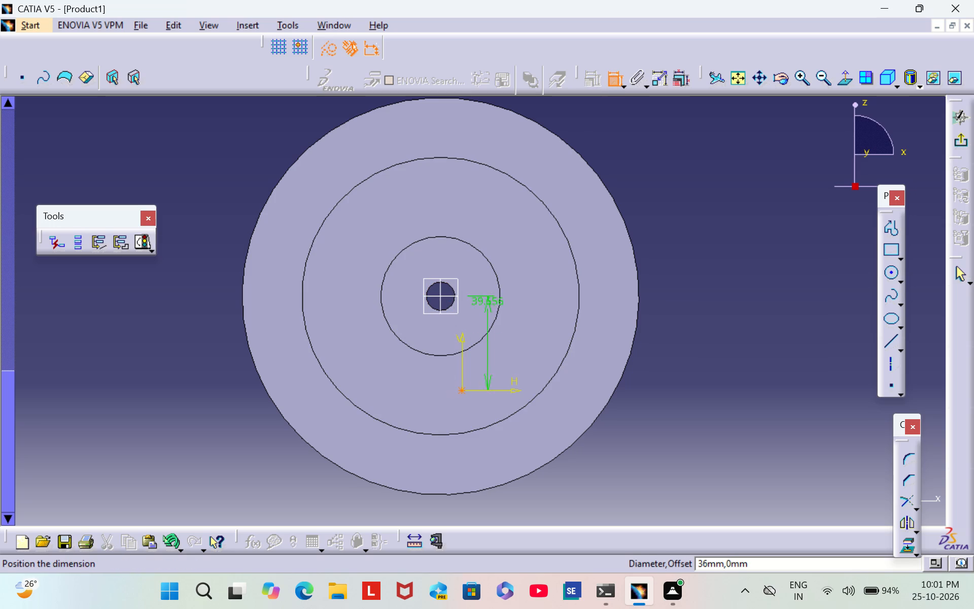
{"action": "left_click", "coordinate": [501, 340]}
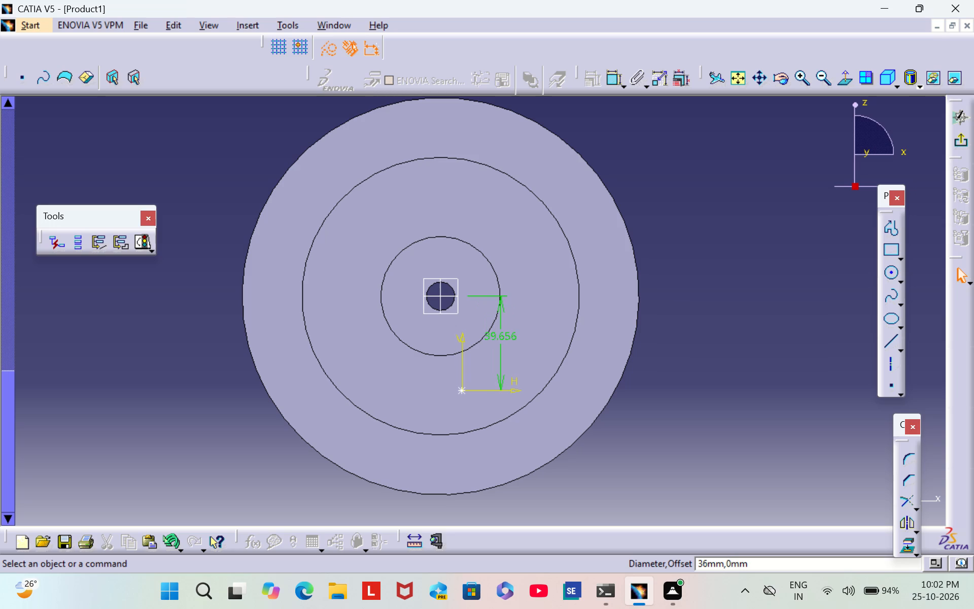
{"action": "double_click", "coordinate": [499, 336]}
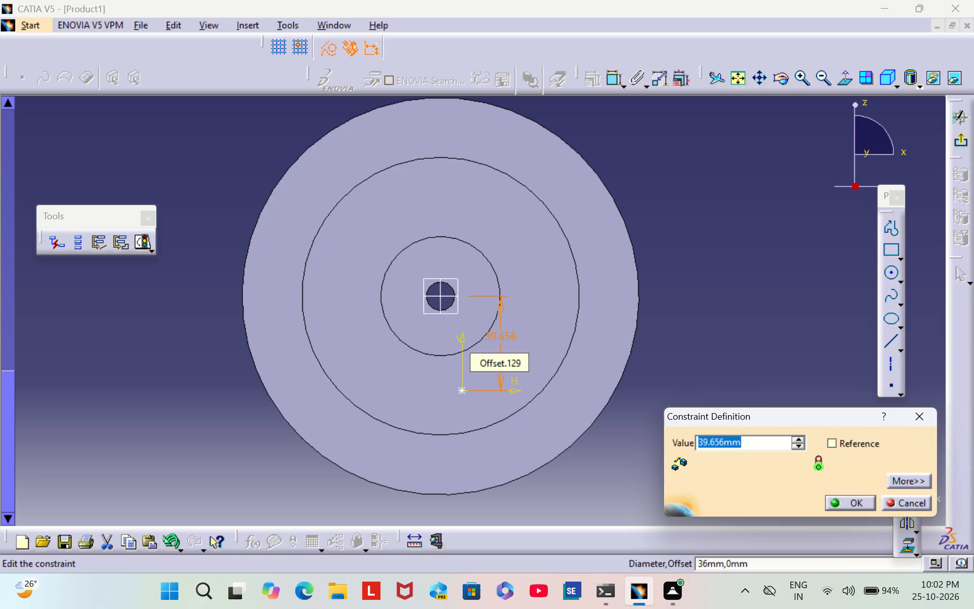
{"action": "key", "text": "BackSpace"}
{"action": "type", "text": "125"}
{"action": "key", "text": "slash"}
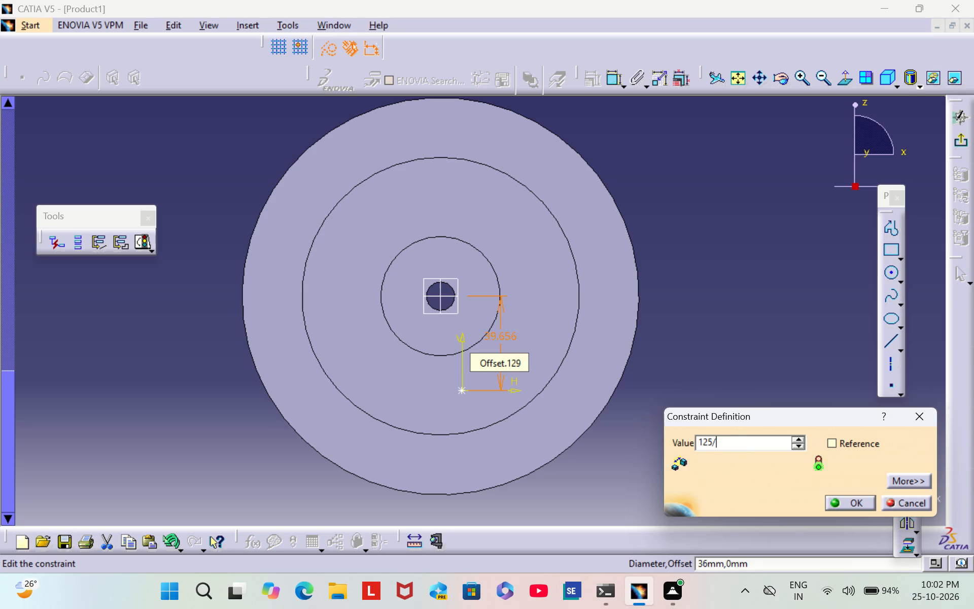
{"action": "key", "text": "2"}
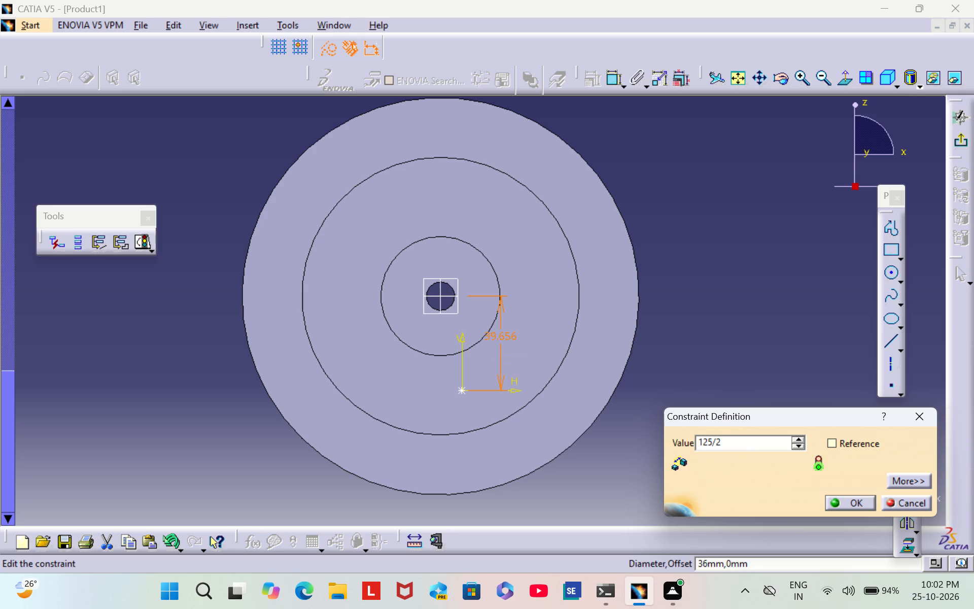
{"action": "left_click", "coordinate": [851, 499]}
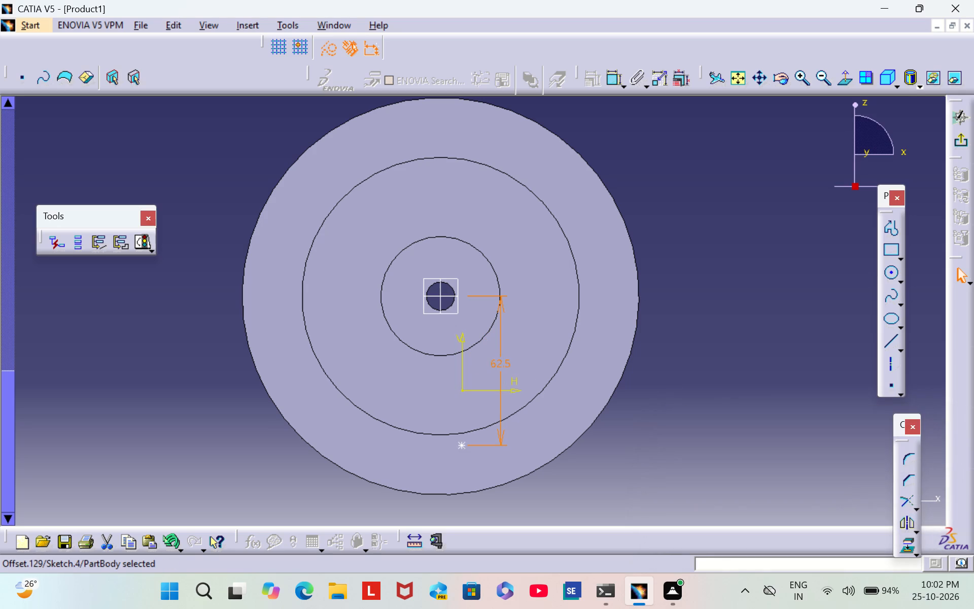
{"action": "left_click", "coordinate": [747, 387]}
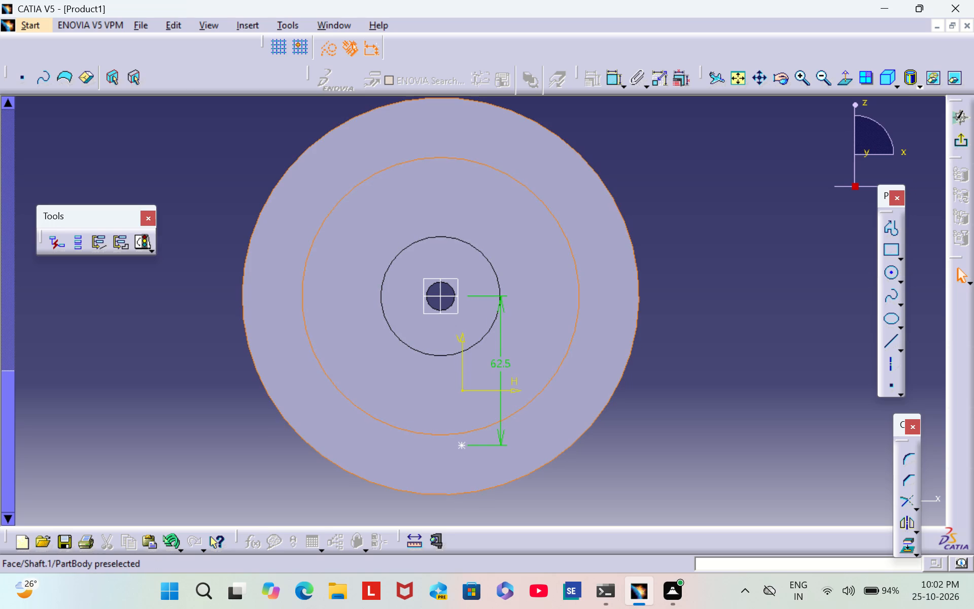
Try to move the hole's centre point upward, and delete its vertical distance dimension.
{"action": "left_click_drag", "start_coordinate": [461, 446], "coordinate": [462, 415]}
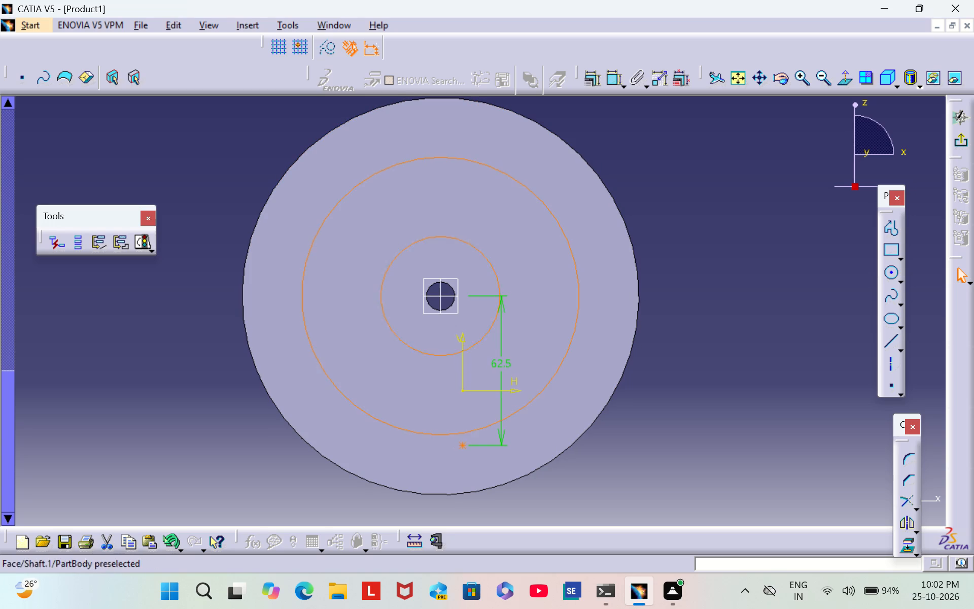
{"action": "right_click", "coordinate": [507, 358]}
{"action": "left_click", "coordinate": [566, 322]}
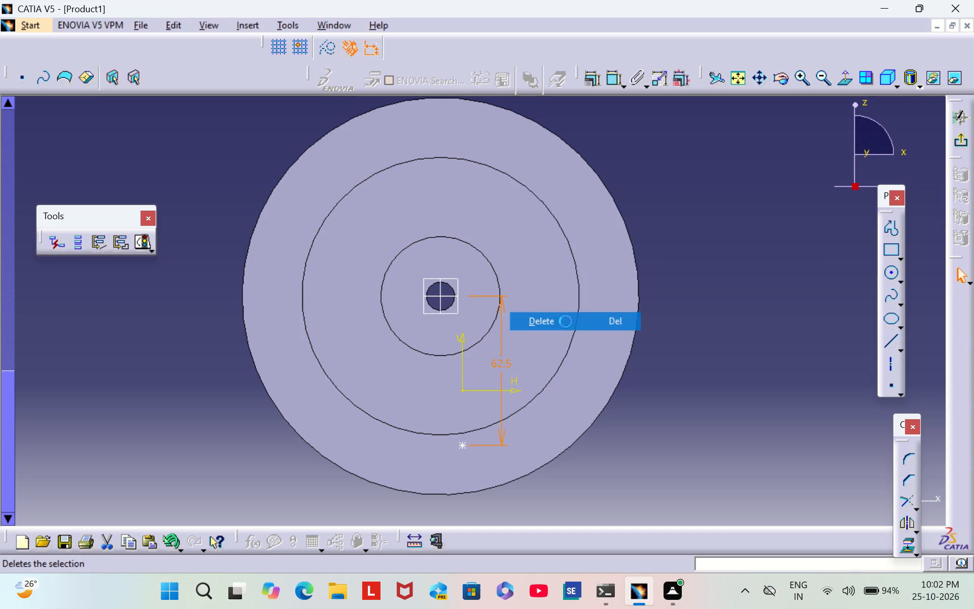
Reposition the hole's centre point freehand on the web ring below the hub, slightly off the vertical centreline through the bore.
{"action": "left_click_drag", "start_coordinate": [463, 444], "coordinate": [464, 441]}
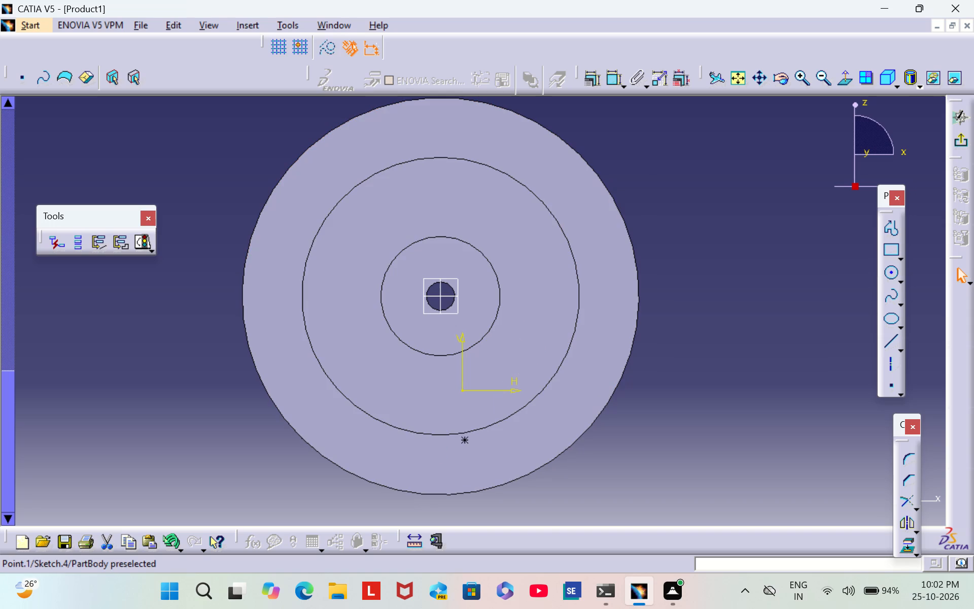
{"action": "left_click_drag", "start_coordinate": [464, 441], "coordinate": [458, 416]}
{"action": "left_click_drag", "start_coordinate": [457, 415], "coordinate": [412, 397]}
{"action": "left_click_drag", "start_coordinate": [412, 397], "coordinate": [419, 410]}
{"action": "left_click_drag", "start_coordinate": [419, 410], "coordinate": [426, 413]}
{"action": "left_click_drag", "start_coordinate": [426, 413], "coordinate": [431, 409]}
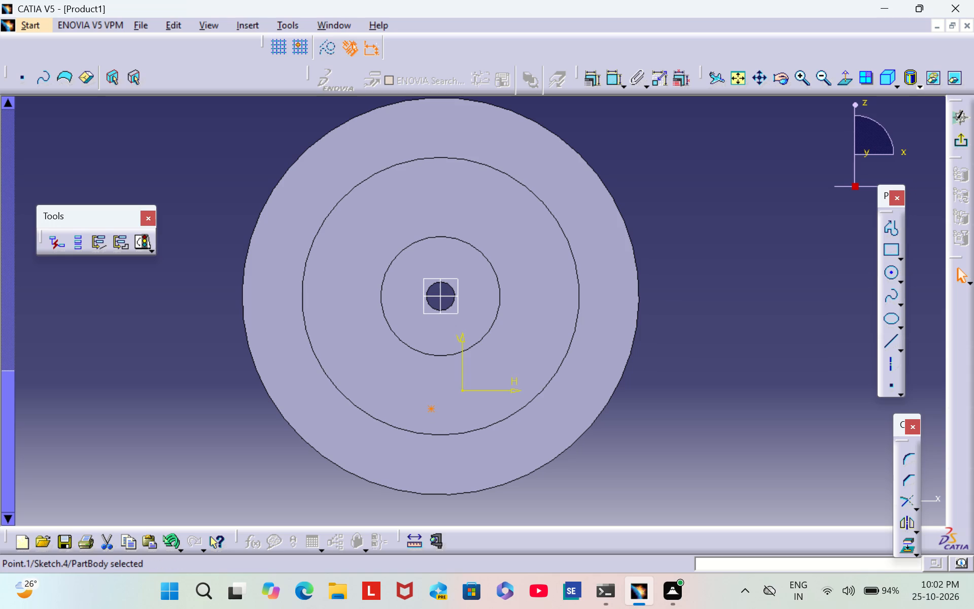
{"action": "left_click", "coordinate": [717, 378]}
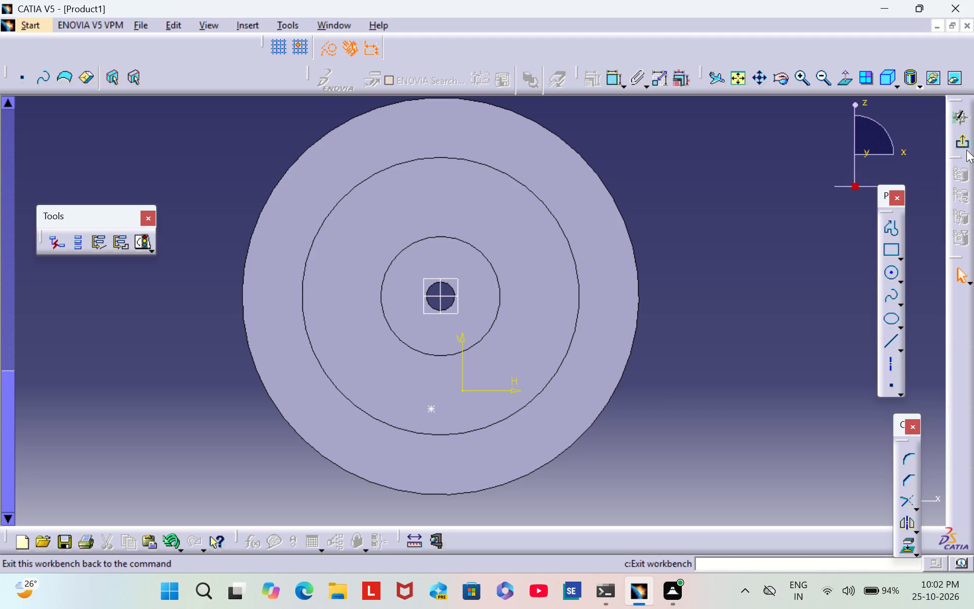
Exit the positioning sketch and reduce the web hole's diameter to 29 mm.
{"action": "left_click", "coordinate": [964, 145]}
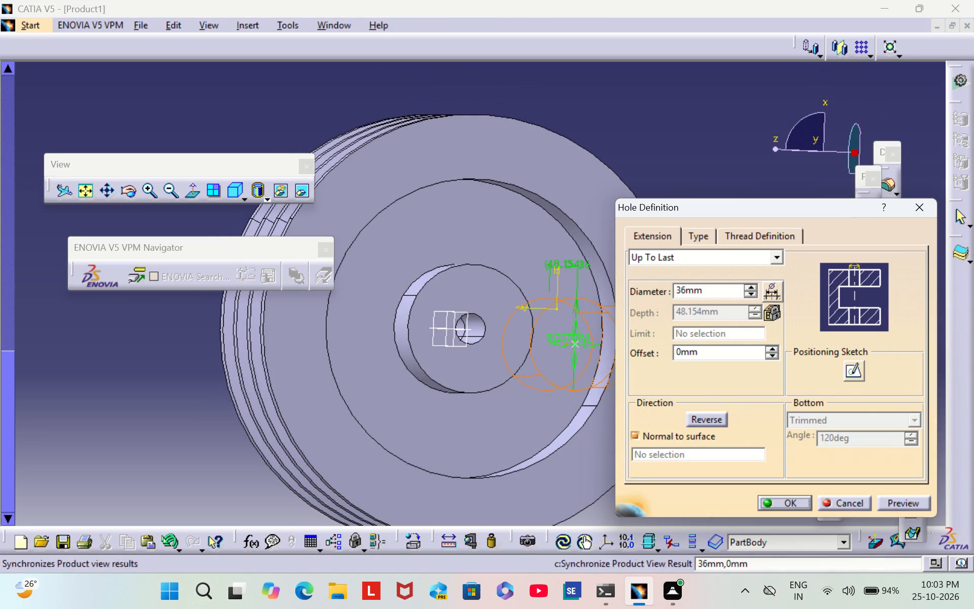
{"action": "triple_click", "coordinate": [747, 294]}
{"action": "triple_click", "coordinate": [747, 294]}
{"action": "triple_click", "coordinate": [747, 294]}
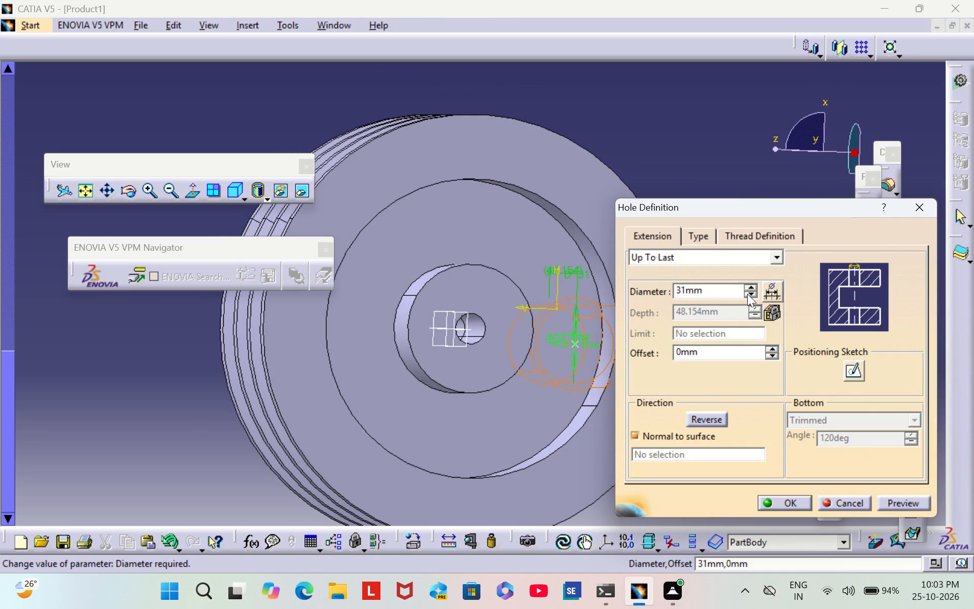
{"action": "triple_click", "coordinate": [747, 294]}
{"action": "double_click", "coordinate": [747, 294]}
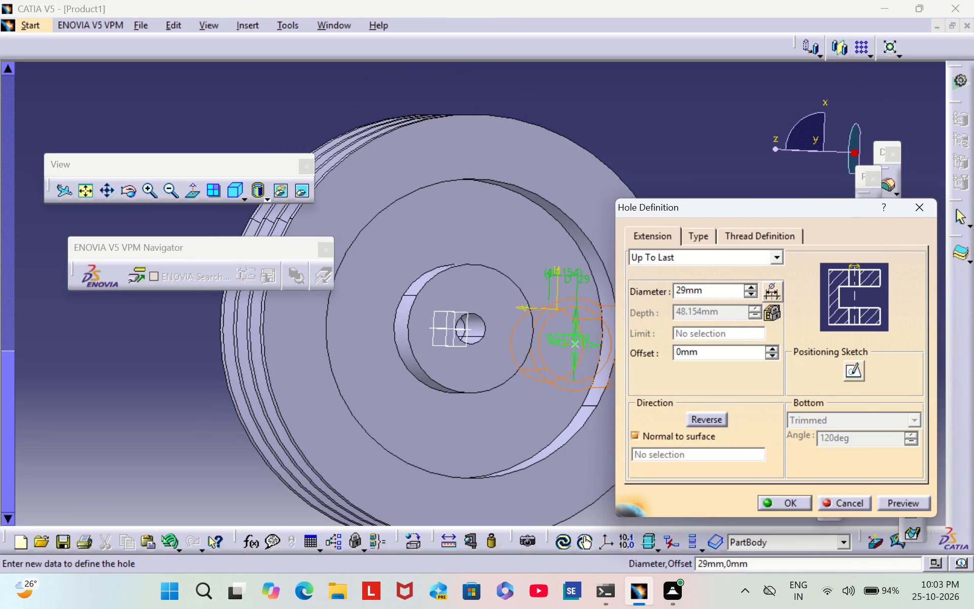
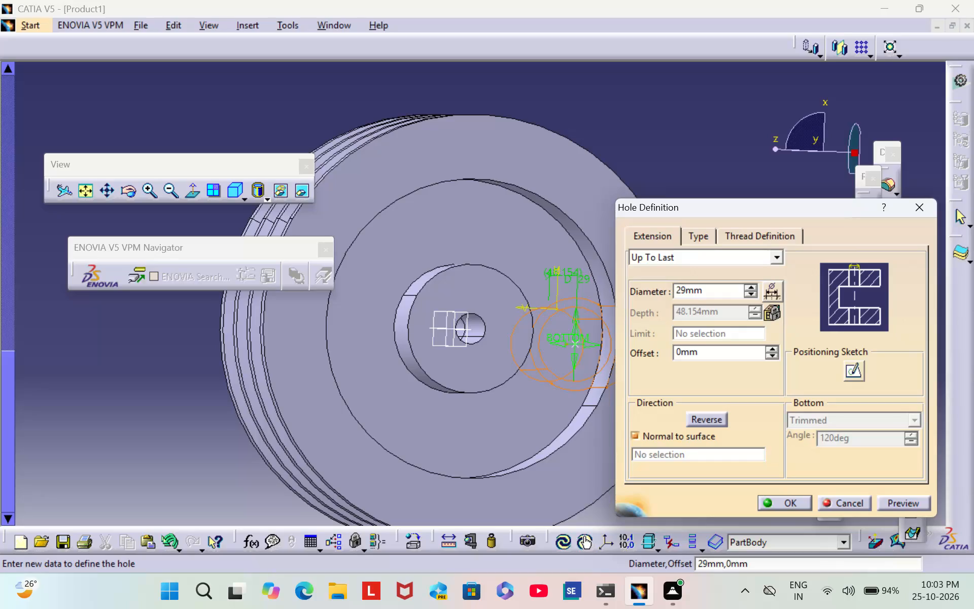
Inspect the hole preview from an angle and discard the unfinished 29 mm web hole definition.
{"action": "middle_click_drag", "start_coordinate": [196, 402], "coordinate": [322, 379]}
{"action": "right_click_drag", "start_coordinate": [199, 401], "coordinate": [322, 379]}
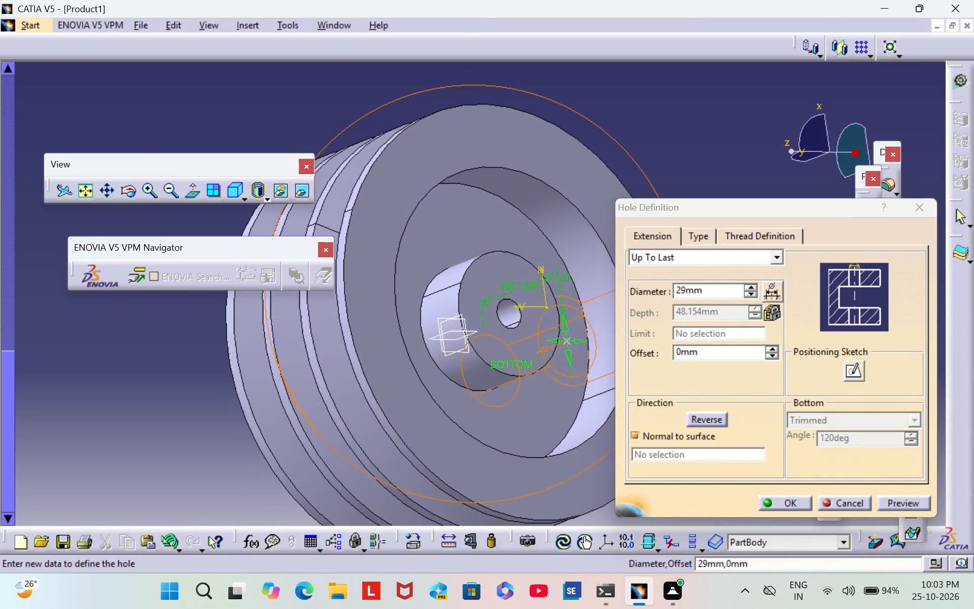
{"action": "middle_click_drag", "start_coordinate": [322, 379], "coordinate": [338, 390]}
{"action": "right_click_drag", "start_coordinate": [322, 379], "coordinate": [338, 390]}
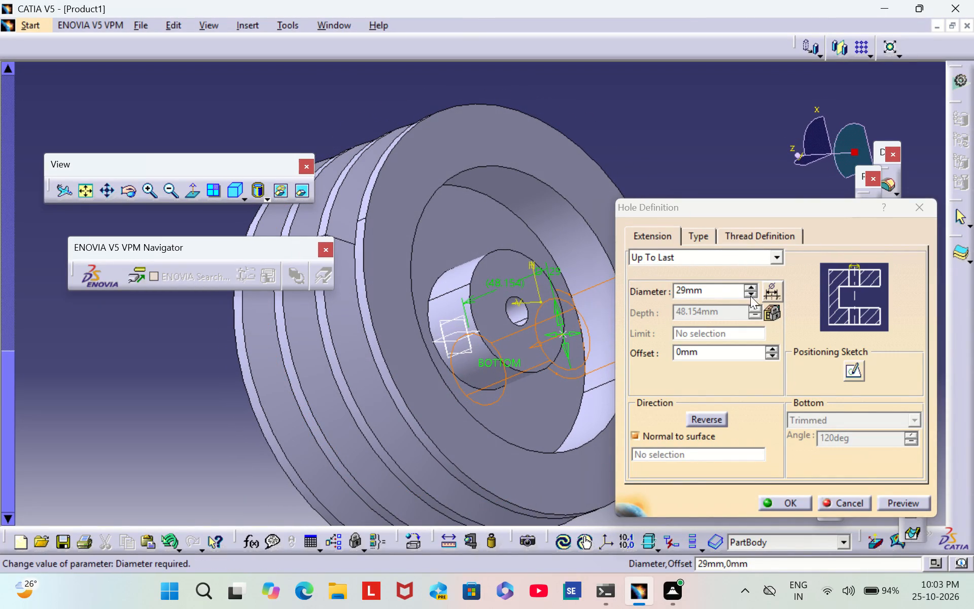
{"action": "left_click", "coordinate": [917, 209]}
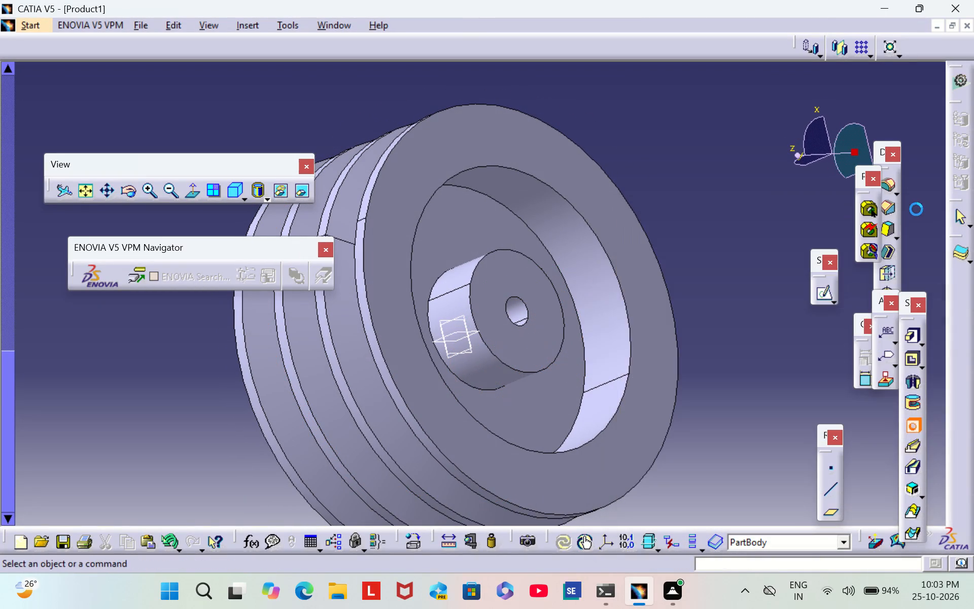
Start a new sketch on the pulley's flat annular rim face surrounding the recess.
{"action": "left_click", "coordinate": [627, 273]}
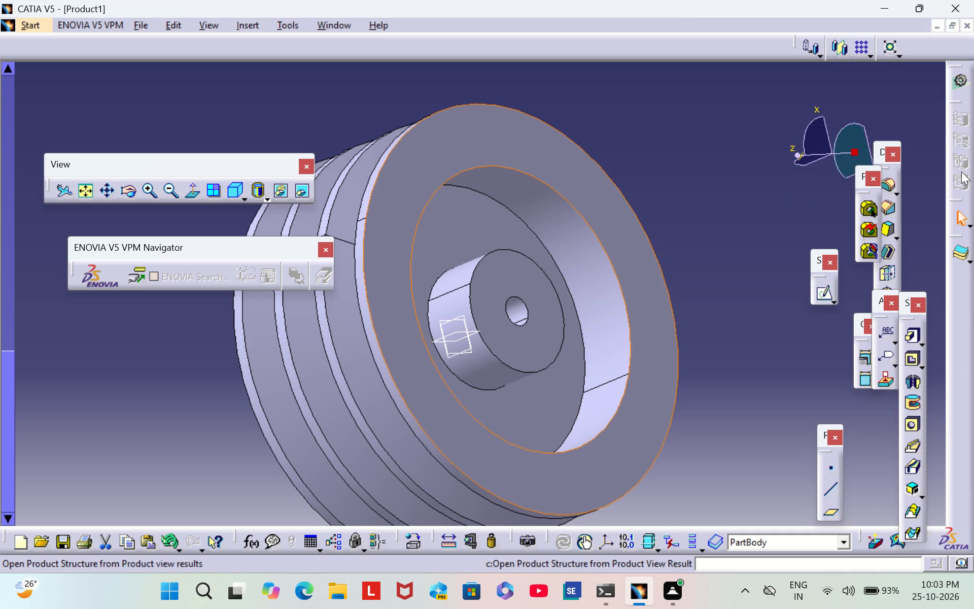
{"action": "left_click", "coordinate": [822, 298]}
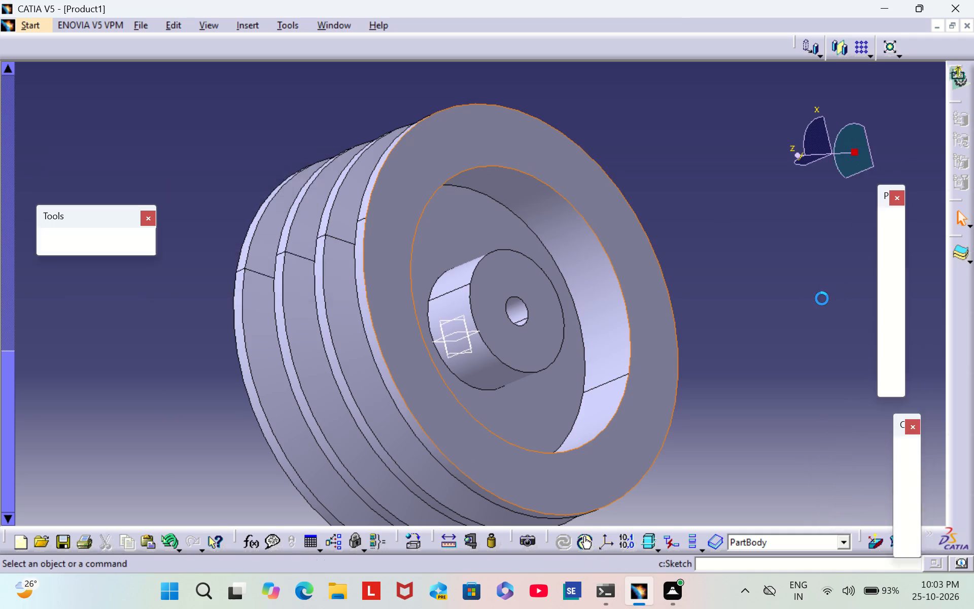
Examine the recessed web, hub and rim on both sides of the pulley with the rim-face sketch open.
{"action": "middle_click_drag", "start_coordinate": [611, 303], "coordinate": [612, 303]}
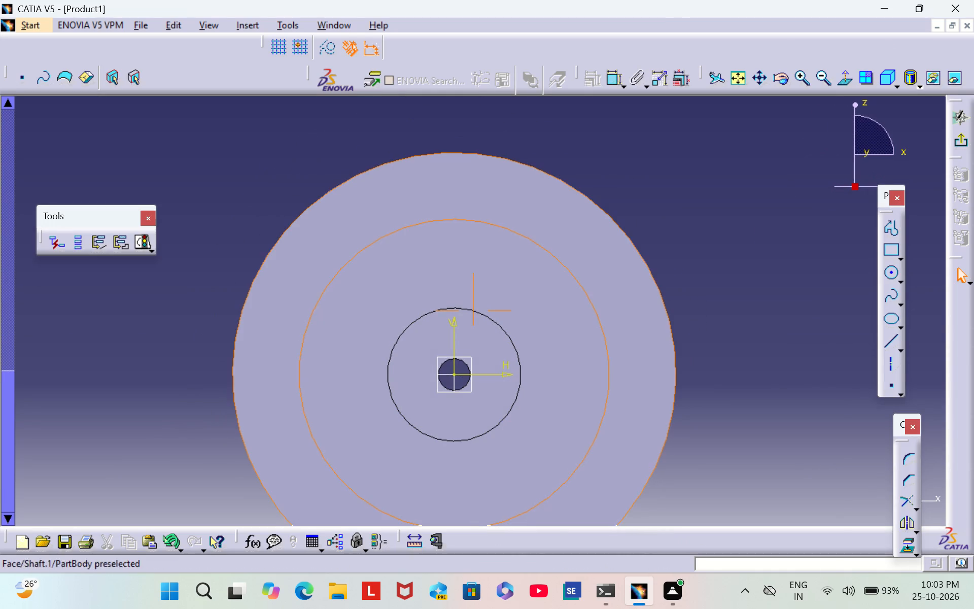
{"action": "middle_click_drag", "start_coordinate": [612, 303], "coordinate": [727, 255]}
{"action": "right_click_drag", "start_coordinate": [616, 303], "coordinate": [727, 255]}
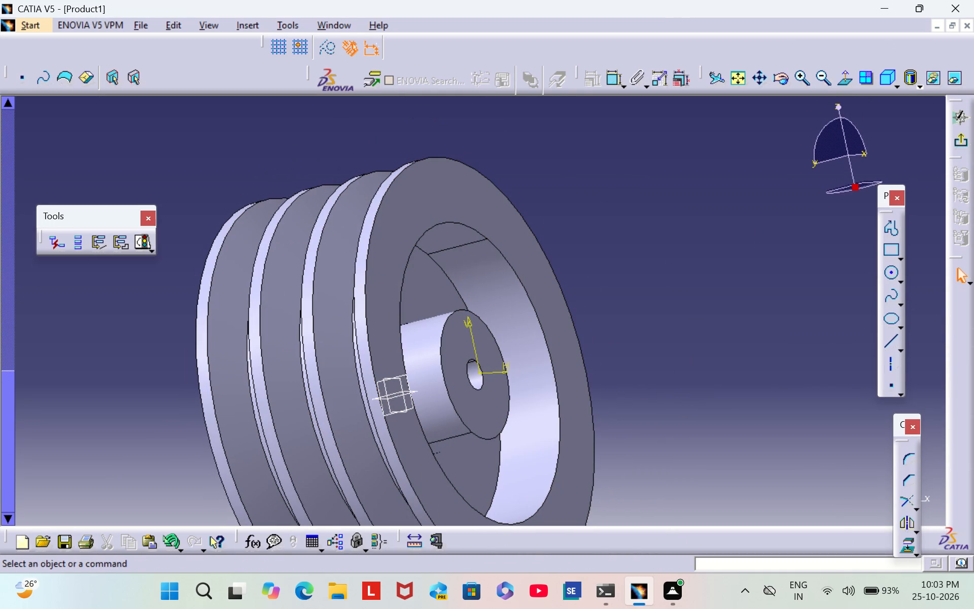
{"action": "scroll", "coordinate": [170, 448], "scroll_direction": "down", "scroll_amount": 1}
{"action": "middle_click_drag", "start_coordinate": [170, 448], "coordinate": [312, 369]}
{"action": "middle_click_drag", "start_coordinate": [312, 369], "coordinate": [424, 343]}
{"action": "right_click_drag", "start_coordinate": [312, 370], "coordinate": [424, 343]}
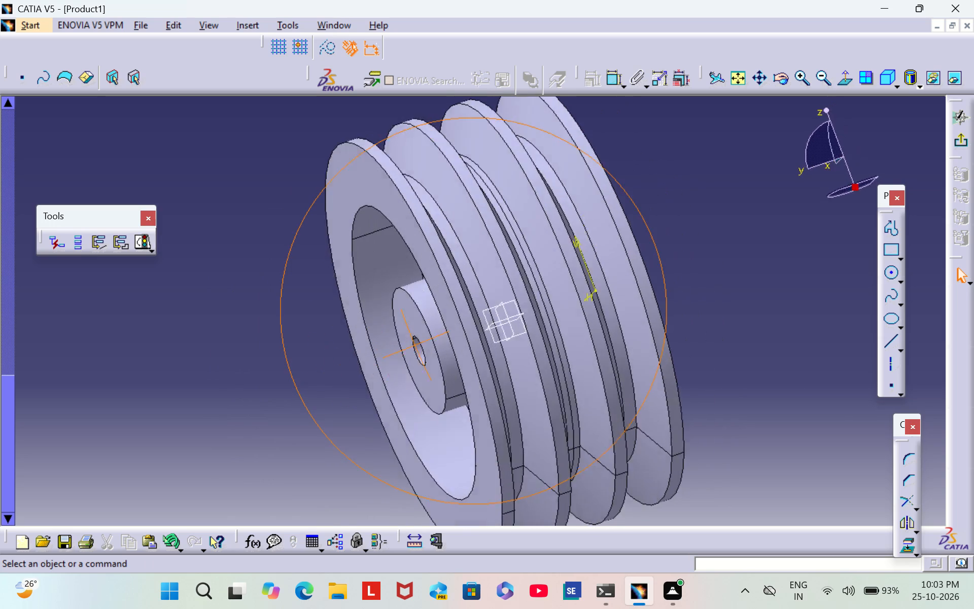
{"action": "middle_click_drag", "start_coordinate": [424, 343], "coordinate": [512, 299]}
{"action": "right_click_drag", "start_coordinate": [424, 343], "coordinate": [493, 315]}
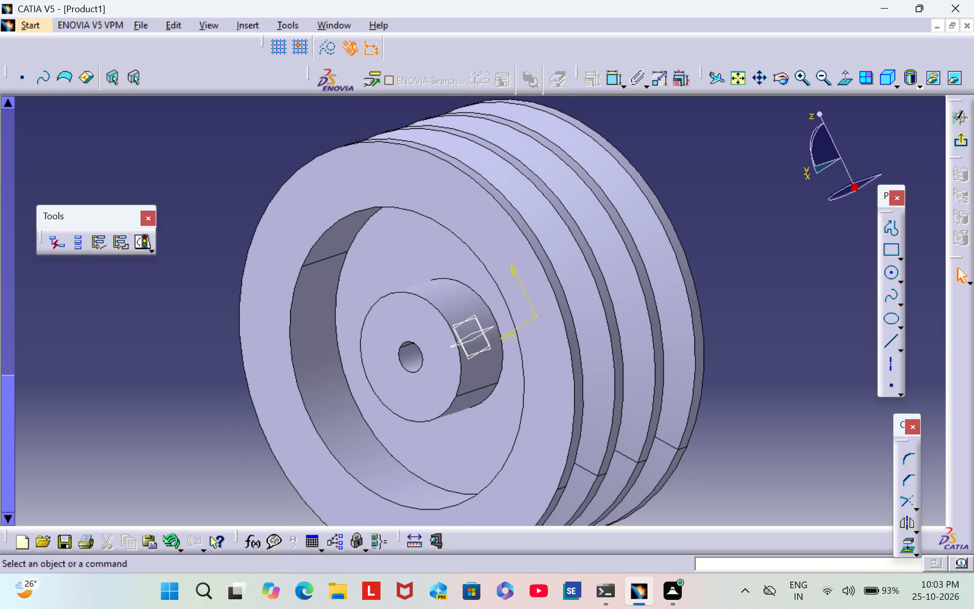
{"action": "scroll", "coordinate": [254, 200], "scroll_direction": "down", "scroll_amount": 1}
{"action": "middle_click_drag", "start_coordinate": [254, 200], "coordinate": [207, 265]}
{"action": "right_click_drag", "start_coordinate": [257, 200], "coordinate": [207, 265]}
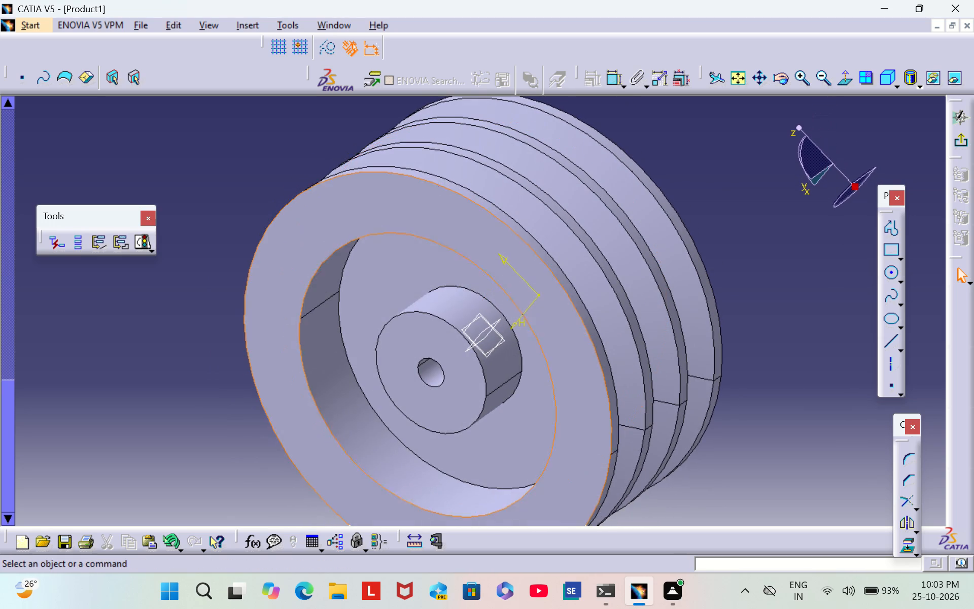
{"action": "middle_click_drag", "start_coordinate": [720, 204], "coordinate": [425, 336]}
{"action": "right_click_drag", "start_coordinate": [725, 207], "coordinate": [425, 336]}
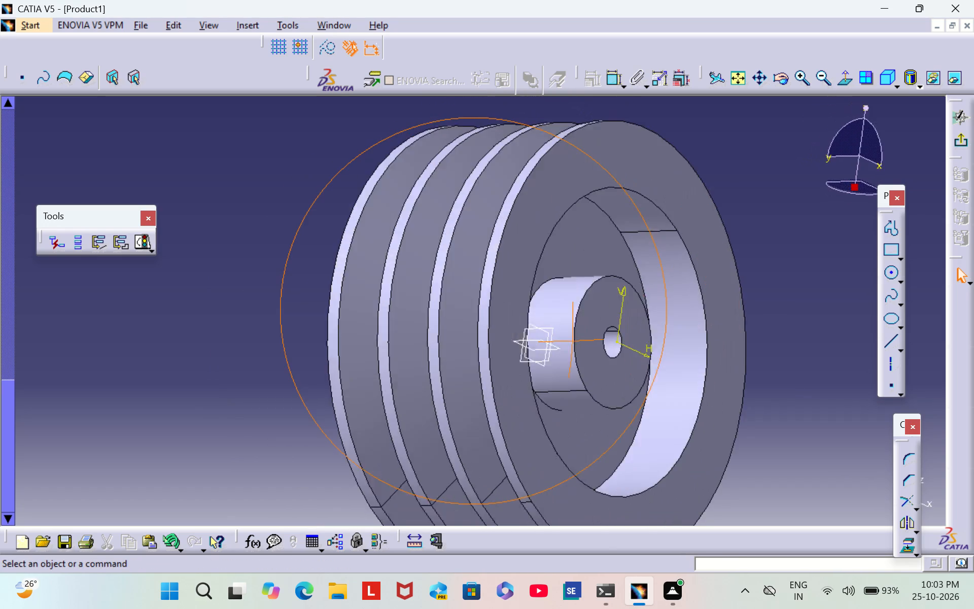
{"action": "middle_click_drag", "start_coordinate": [425, 336], "coordinate": [338, 315]}
{"action": "right_click_drag", "start_coordinate": [425, 336], "coordinate": [338, 315]}
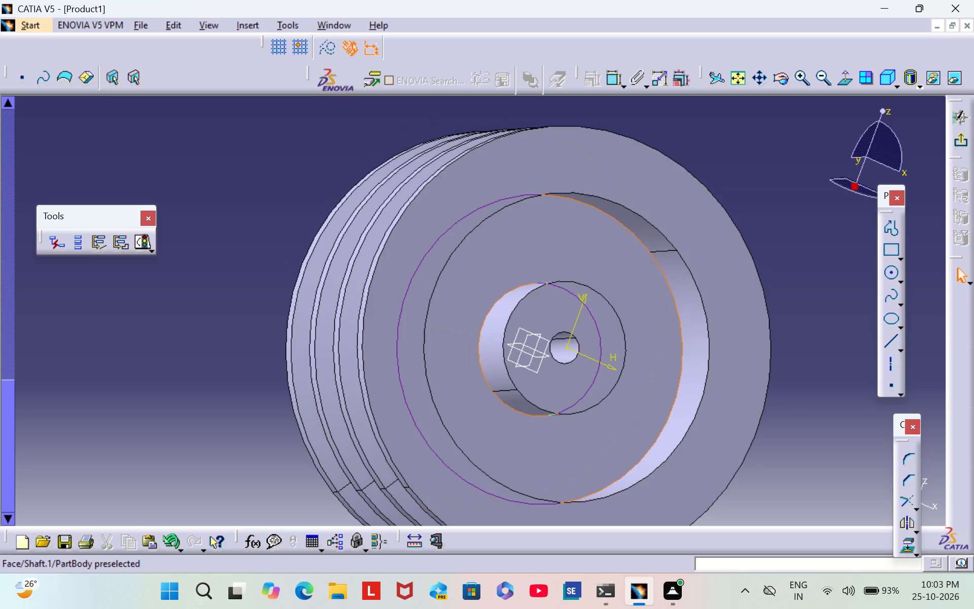
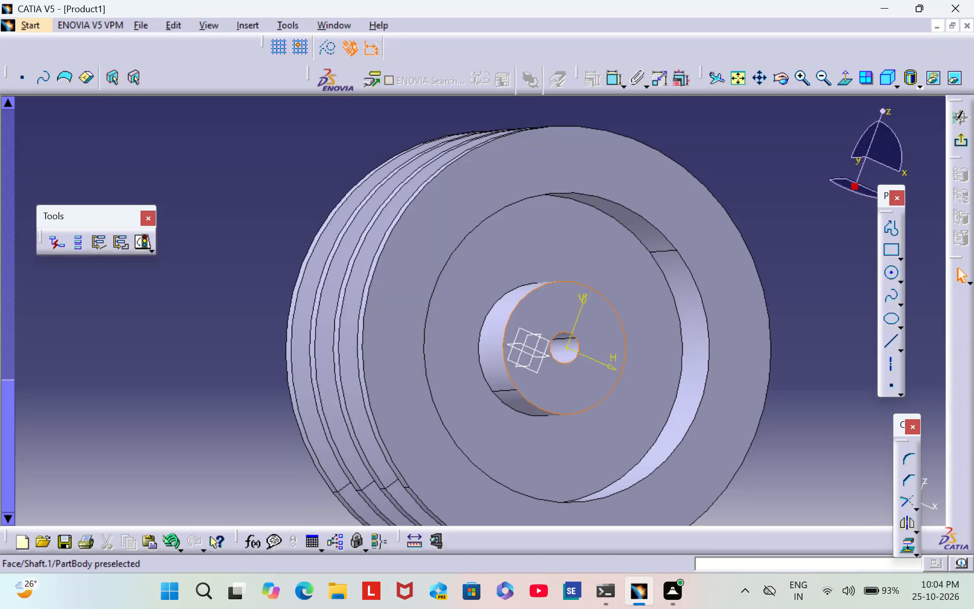
Leave the rim-face sketch and start a new sketch on the flat end face of the central hub.
{"action": "left_click", "coordinate": [606, 323]}
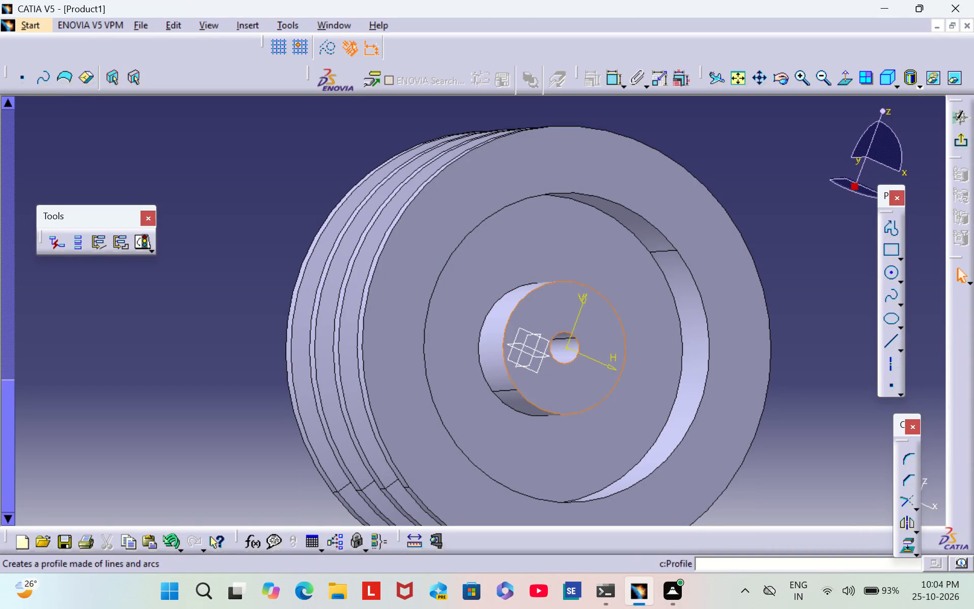
{"action": "left_click", "coordinate": [963, 140]}
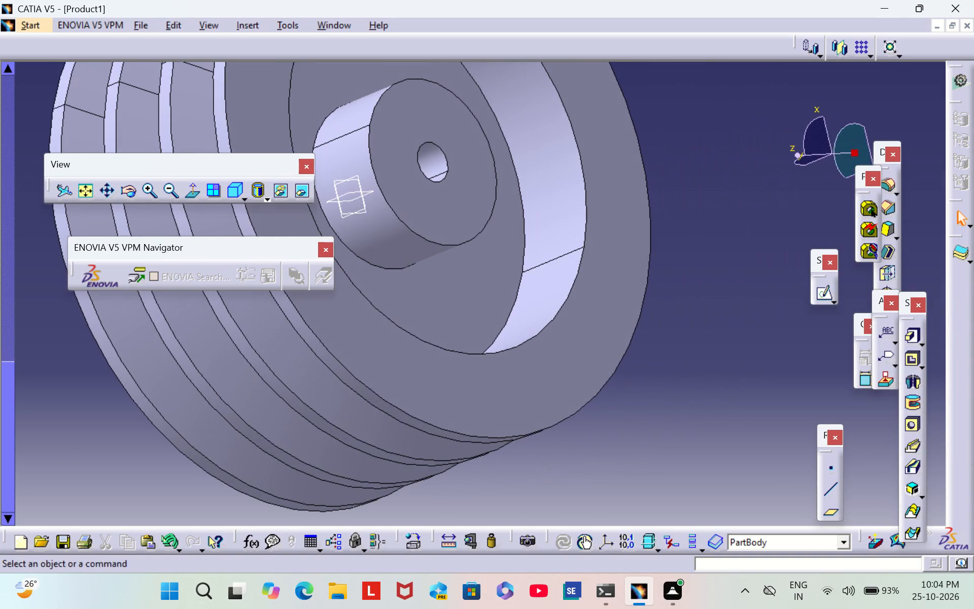
{"action": "left_click", "coordinate": [415, 194]}
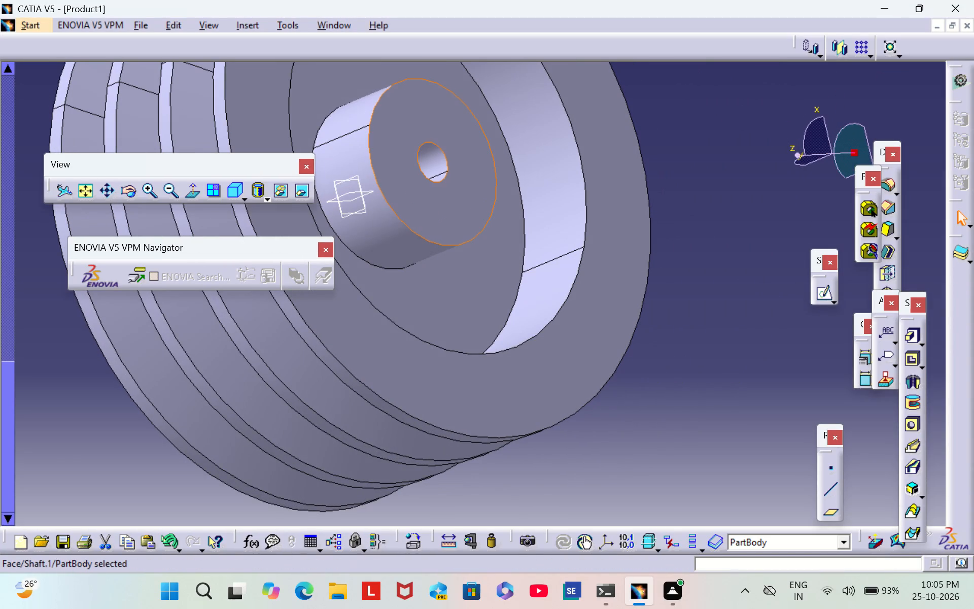
{"action": "left_click", "coordinate": [828, 297]}
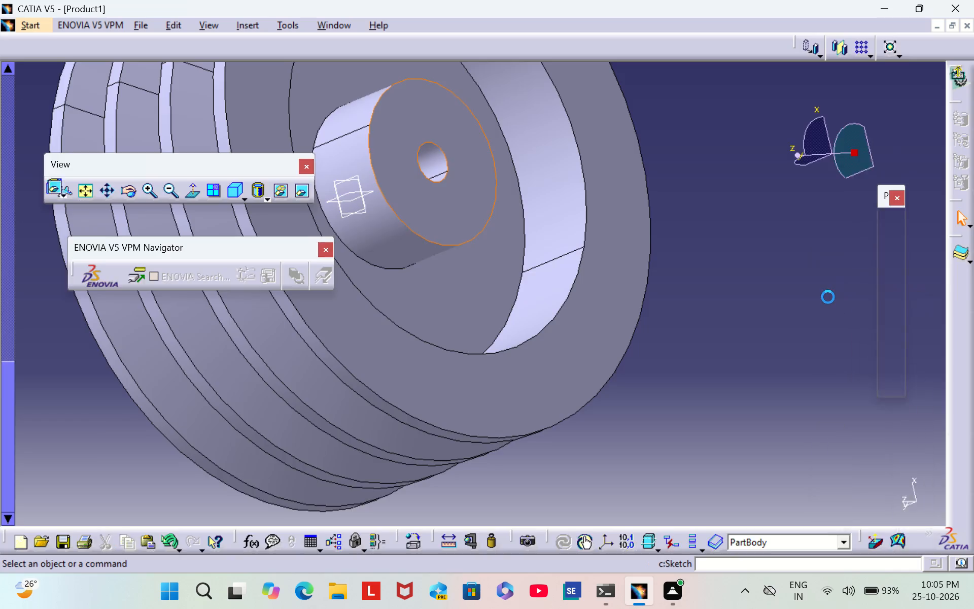
{"action": "scroll", "coordinate": [767, 381], "scroll_direction": "down", "scroll_amount": 1}
{"action": "middle_click_drag", "start_coordinate": [767, 381], "coordinate": [667, 344]}
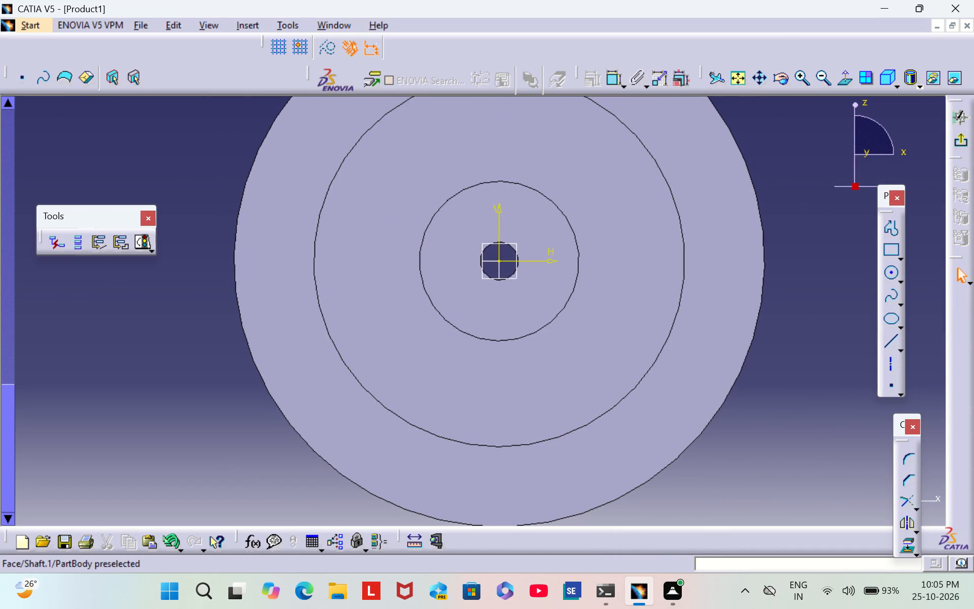
Sketch two circles about 14 mm in diameter over the recessed web, centred on the horizontal axis about 42 mm either side of the origin.
{"action": "left_click", "coordinate": [889, 276]}
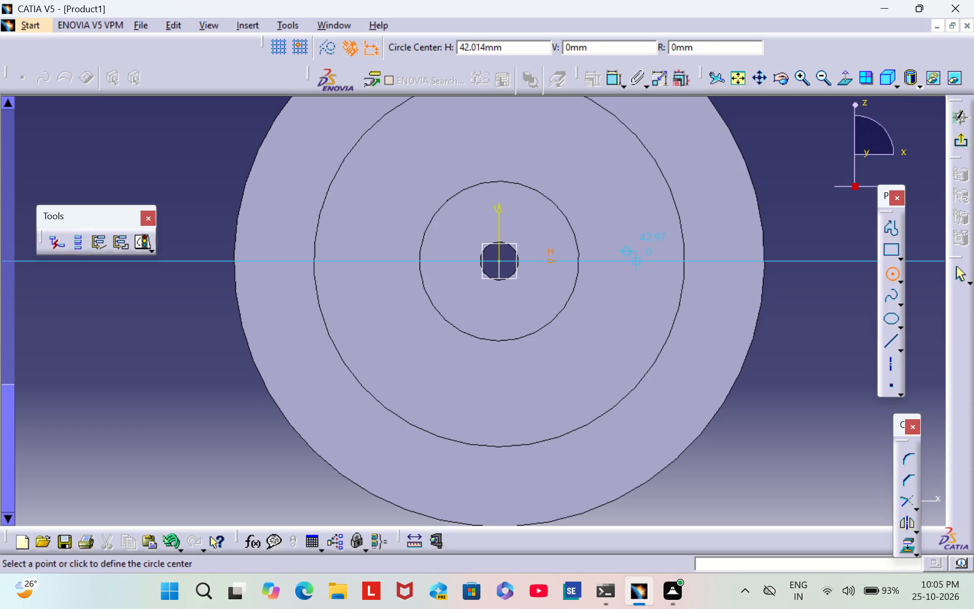
{"action": "left_click", "coordinate": [633, 259]}
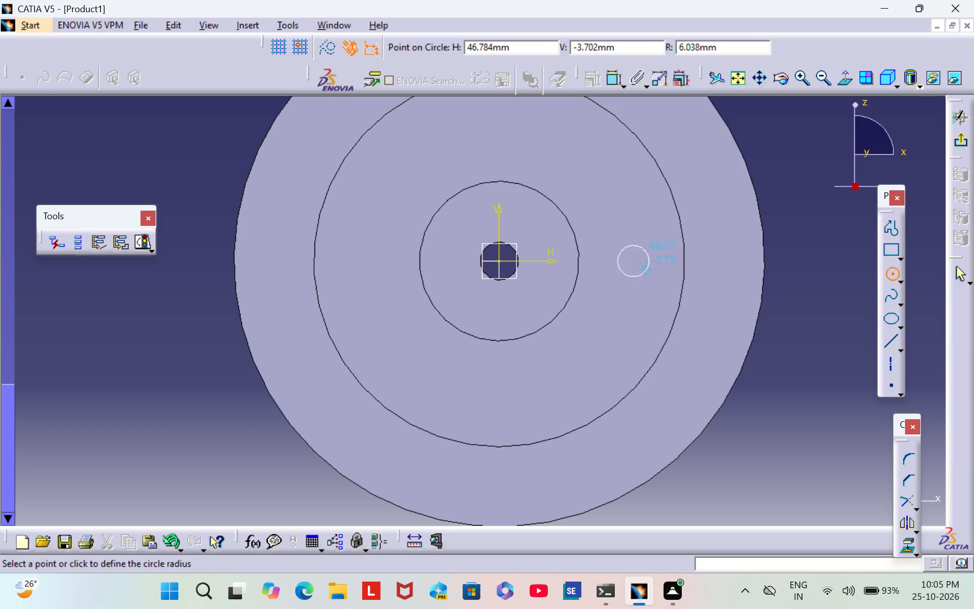
{"action": "left_click", "coordinate": [652, 275]}
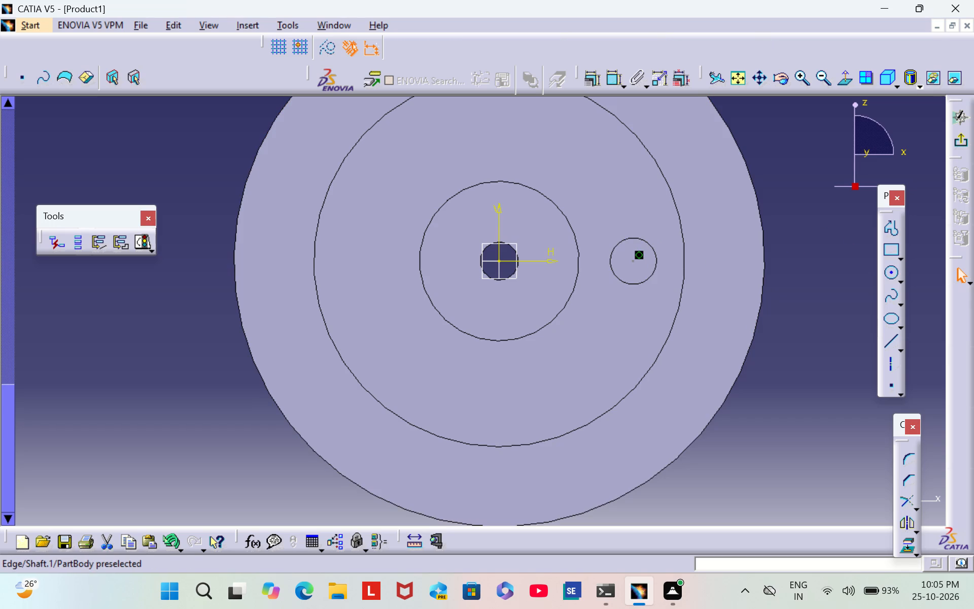
{"action": "left_click", "coordinate": [838, 267]}
{"action": "left_click", "coordinate": [890, 277]}
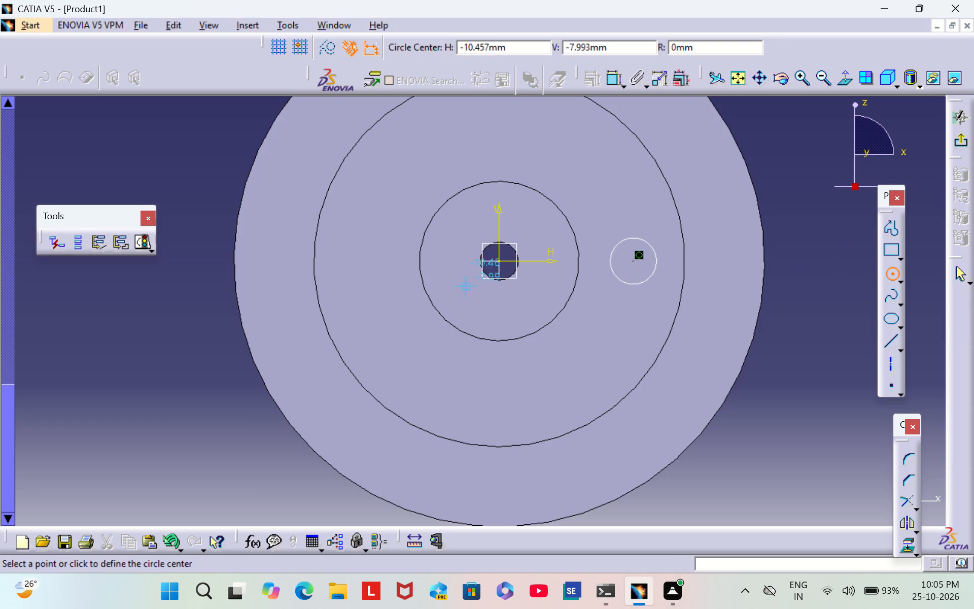
{"action": "left_click", "coordinate": [366, 262]}
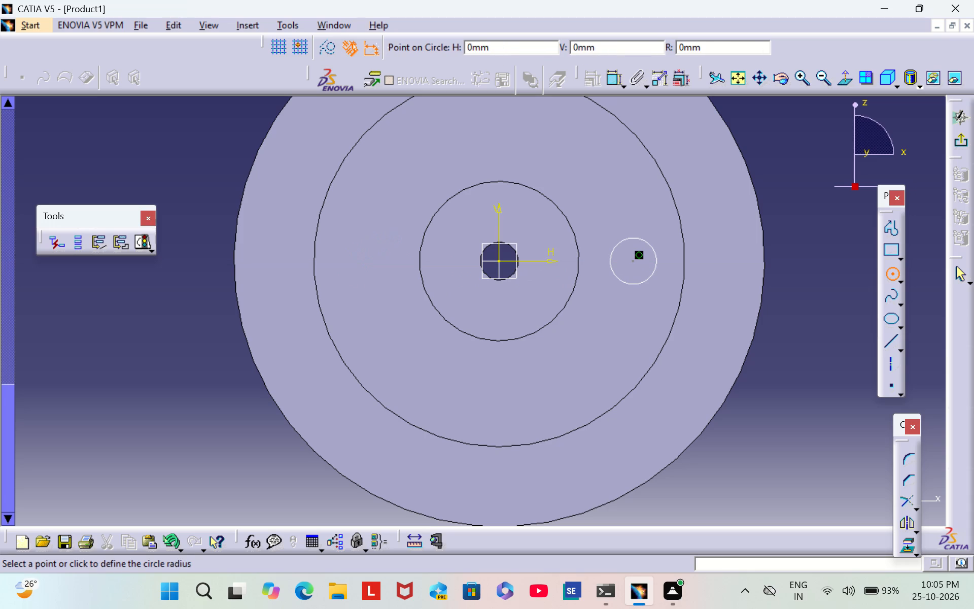
{"action": "left_click", "coordinate": [380, 280]}
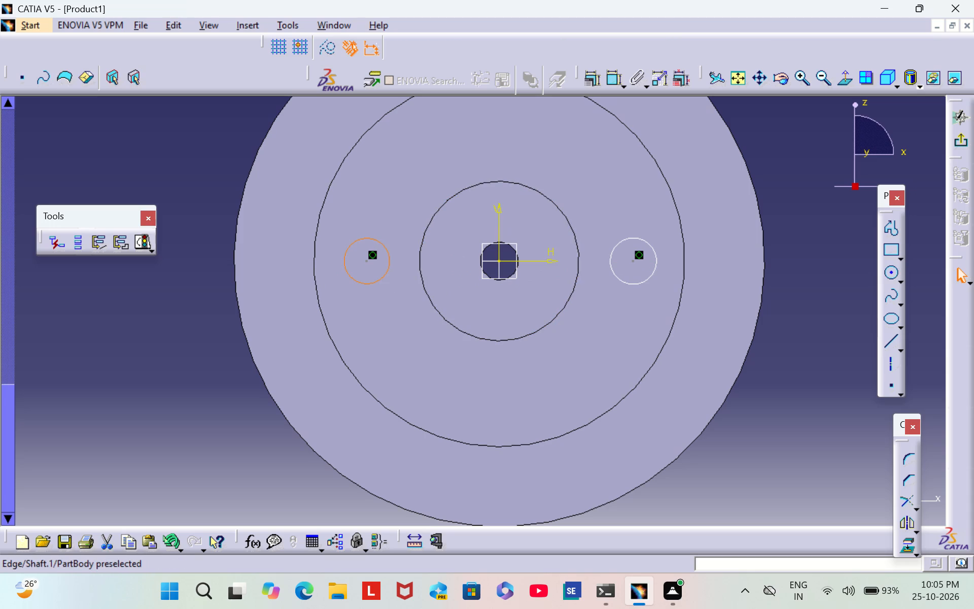
{"action": "left_click", "coordinate": [833, 179]}
Sketch a circle about 22 mm in diameter over the web, centred on the vertical axis about 42 mm above the origin.
{"action": "scroll", "coordinate": [581, 189], "scroll_direction": "down", "scroll_amount": 1}
{"action": "middle_click_drag", "start_coordinate": [581, 189], "coordinate": [581, 218]}
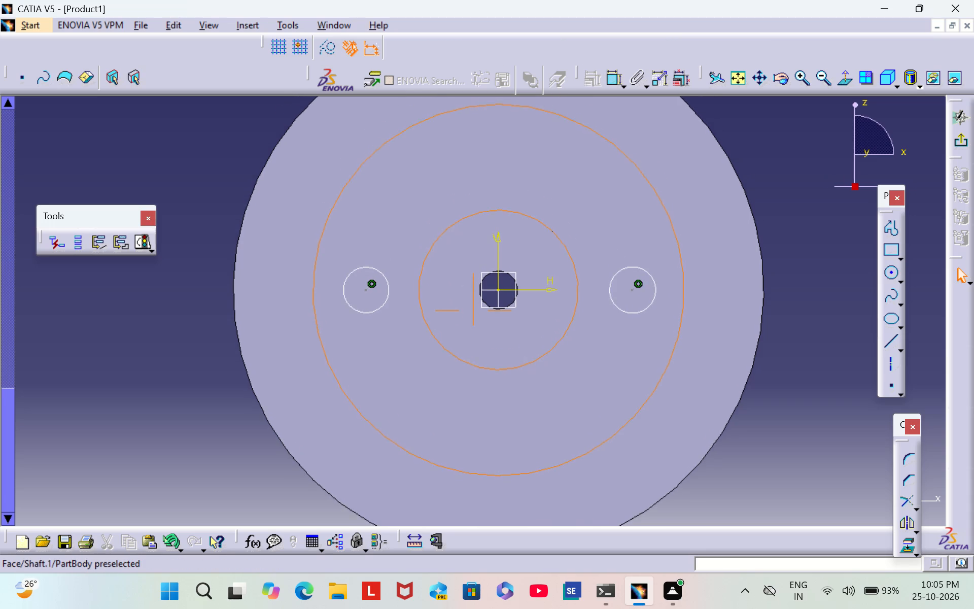
{"action": "middle_click_drag", "start_coordinate": [581, 218], "coordinate": [579, 200]}
{"action": "left_click", "coordinate": [828, 82]}
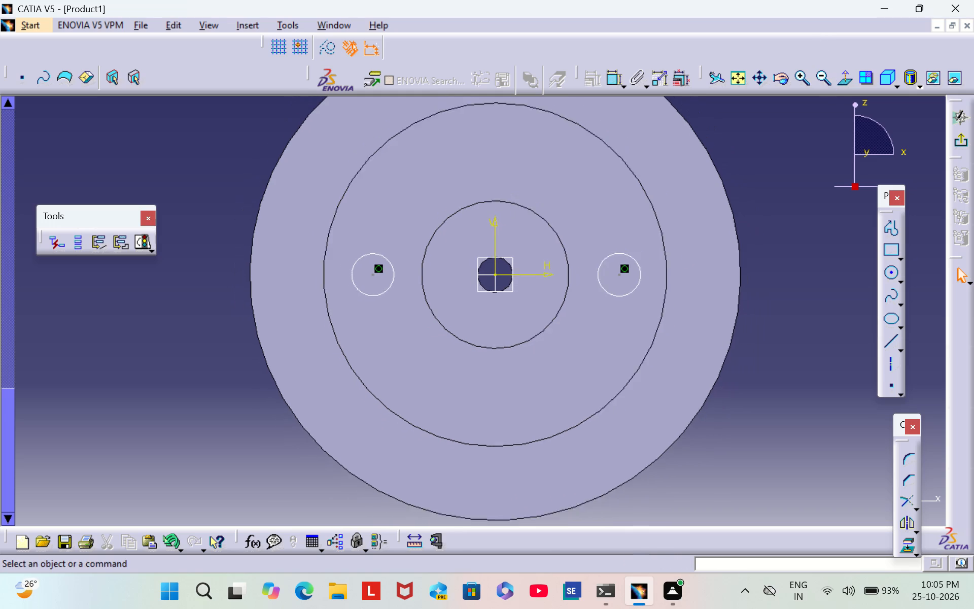
{"action": "left_click", "coordinate": [892, 276]}
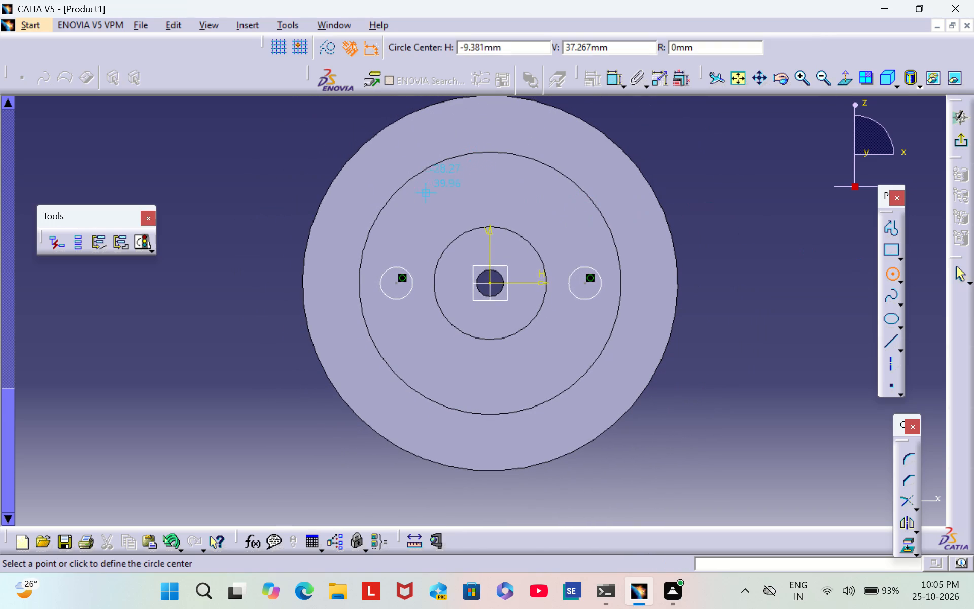
{"action": "left_click", "coordinate": [490, 189]}
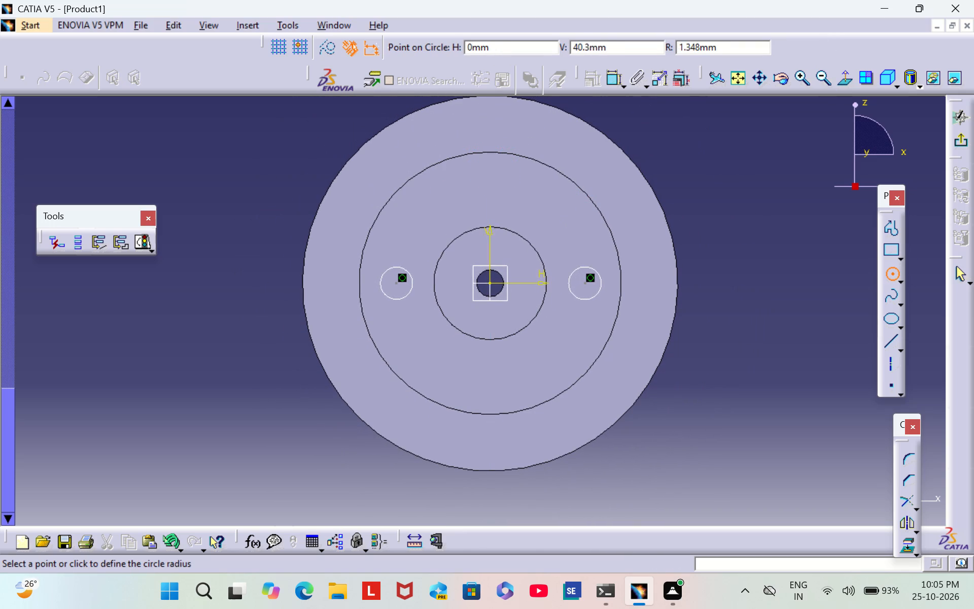
{"action": "left_click", "coordinate": [511, 202]}
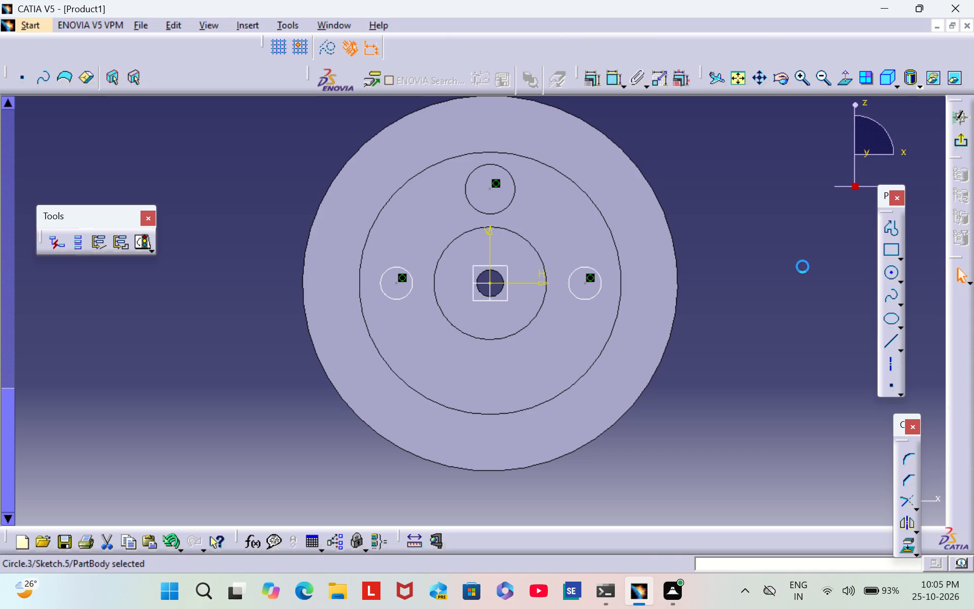
Dimension the diameter of the circle above the hub and set it to 36 mm.
{"action": "left_click", "coordinate": [612, 84]}
{"action": "left_click", "coordinate": [322, 134]}
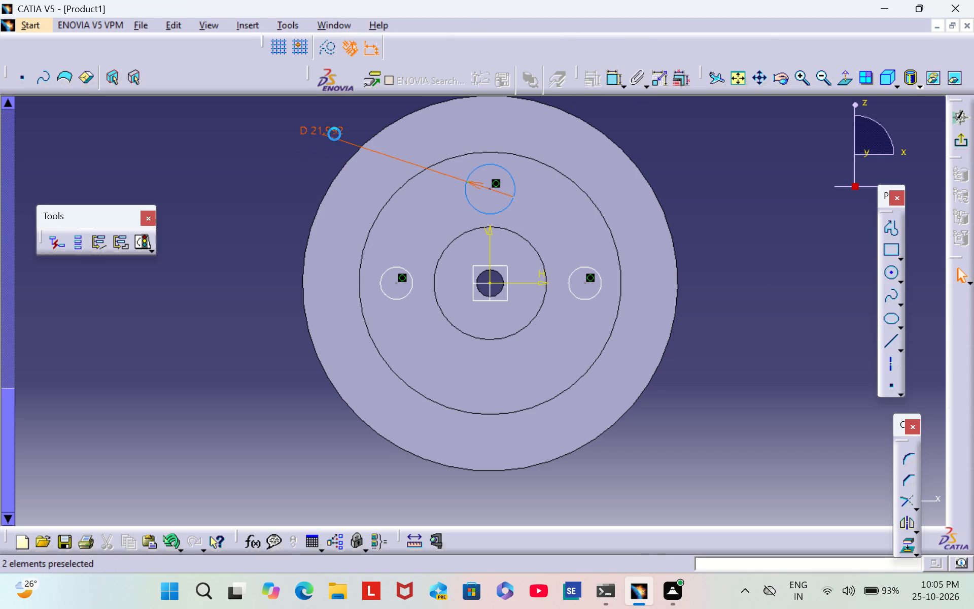
{"action": "double_click", "coordinate": [323, 133]}
{"action": "key", "text": "BackSpace"}
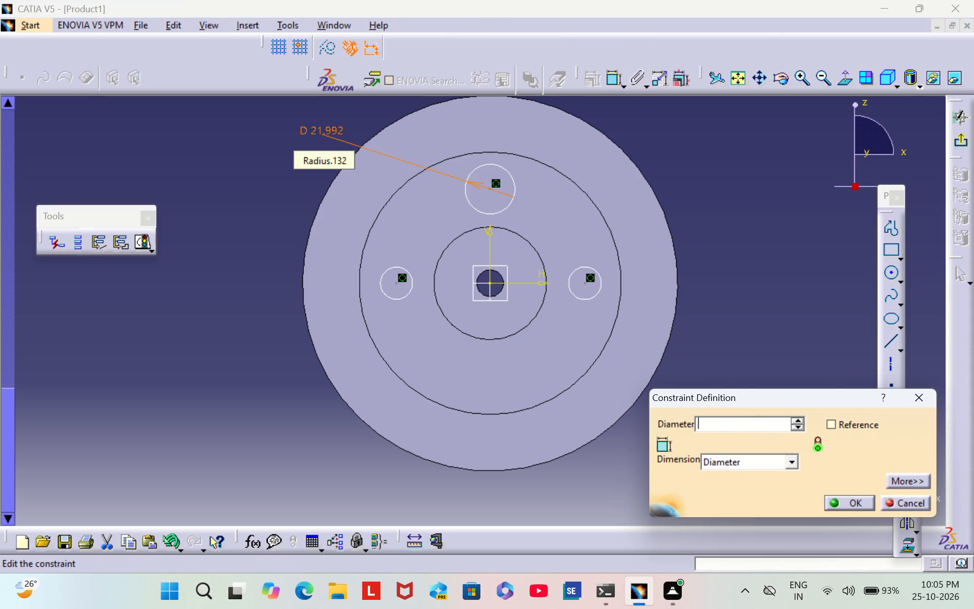
{"action": "type", "text": "36"}
{"action": "key", "text": "Return"}
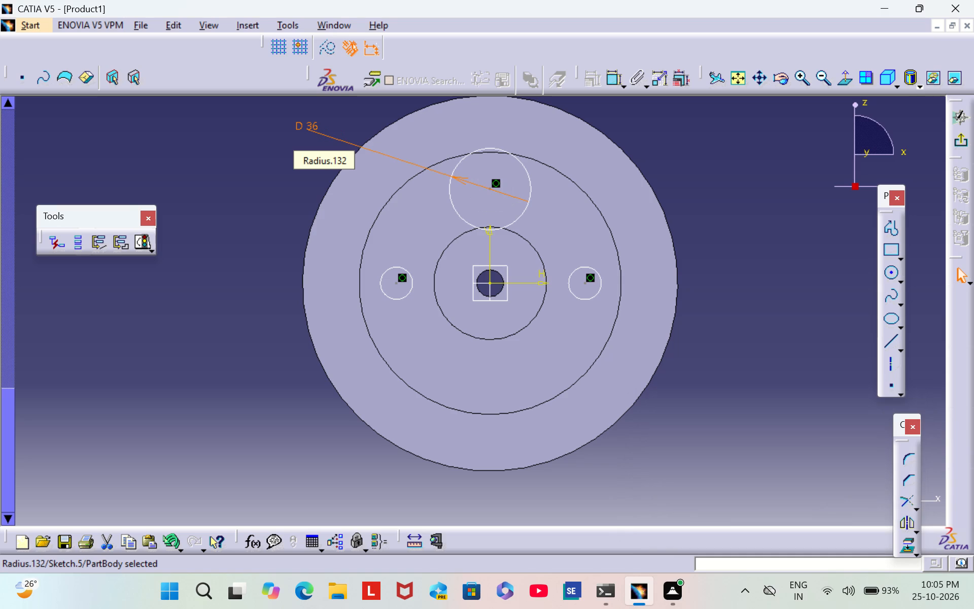
{"action": "left_click", "coordinate": [816, 184]}
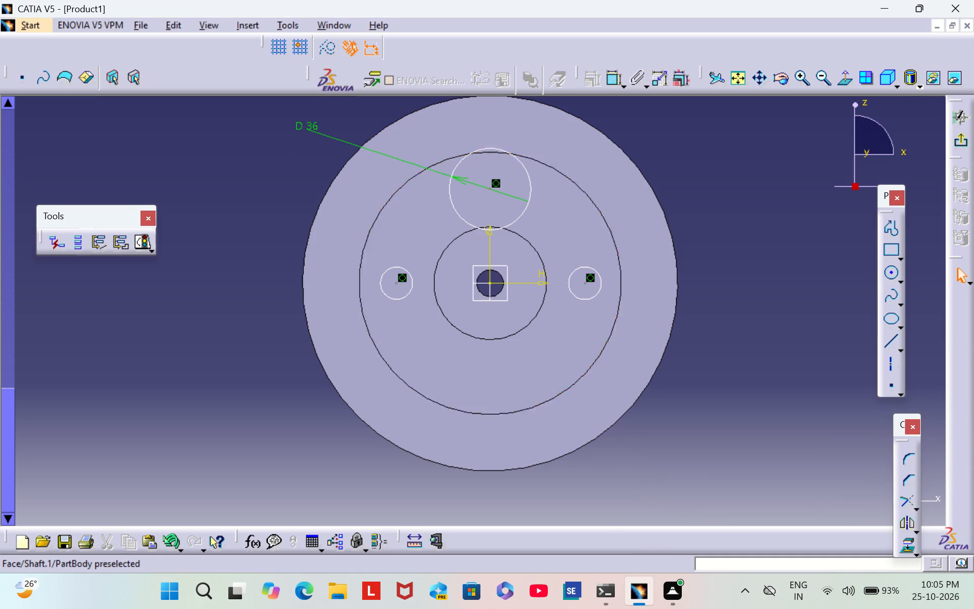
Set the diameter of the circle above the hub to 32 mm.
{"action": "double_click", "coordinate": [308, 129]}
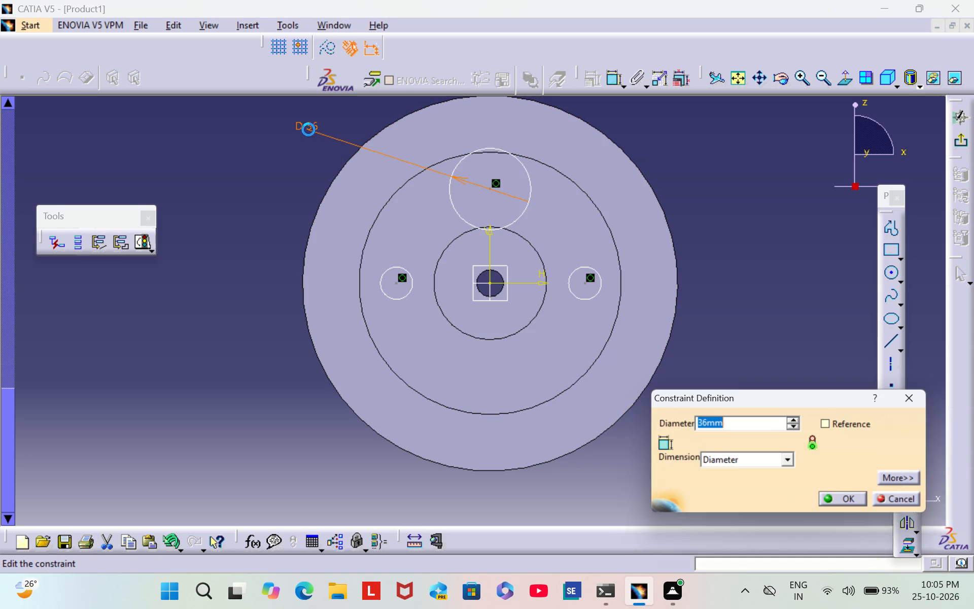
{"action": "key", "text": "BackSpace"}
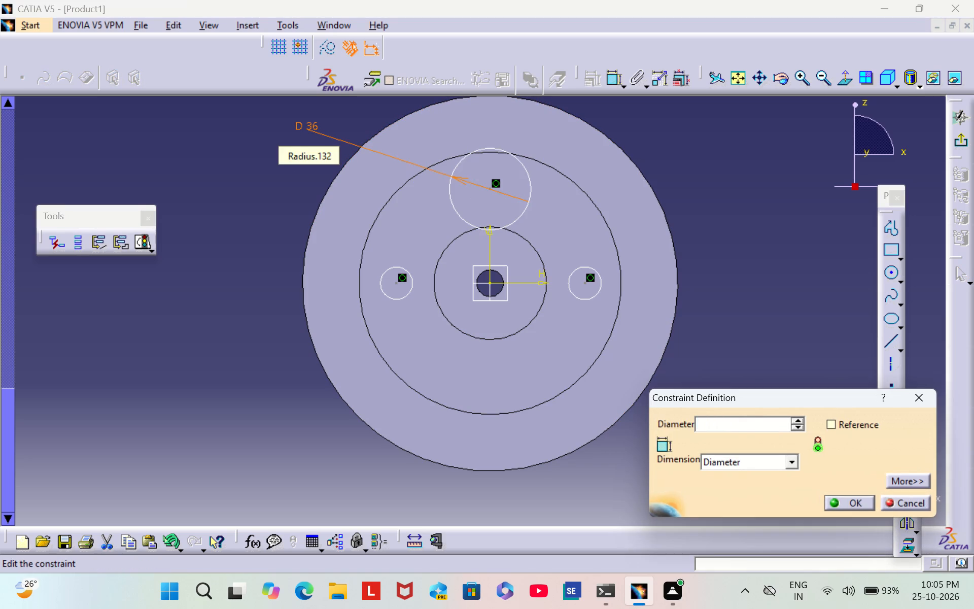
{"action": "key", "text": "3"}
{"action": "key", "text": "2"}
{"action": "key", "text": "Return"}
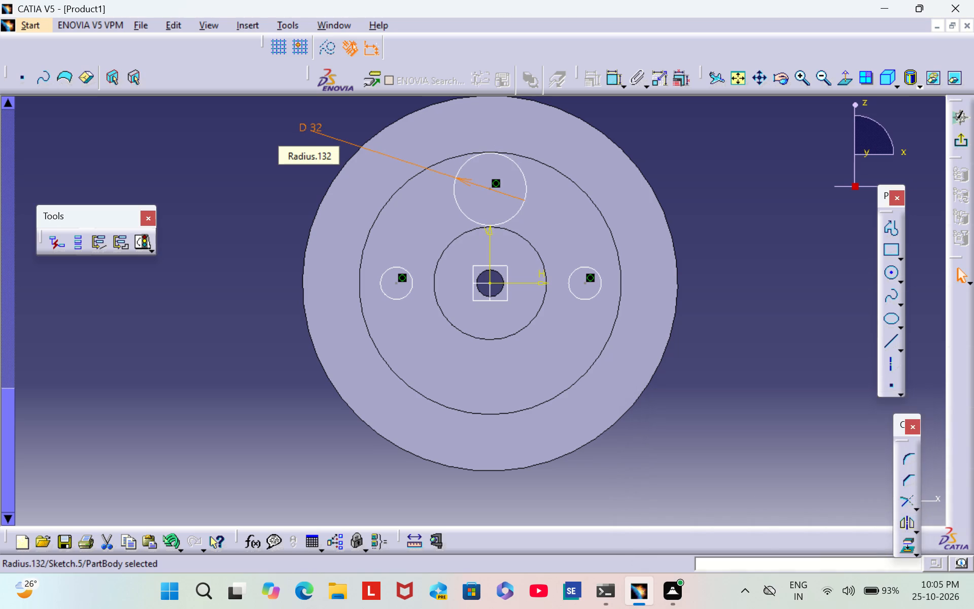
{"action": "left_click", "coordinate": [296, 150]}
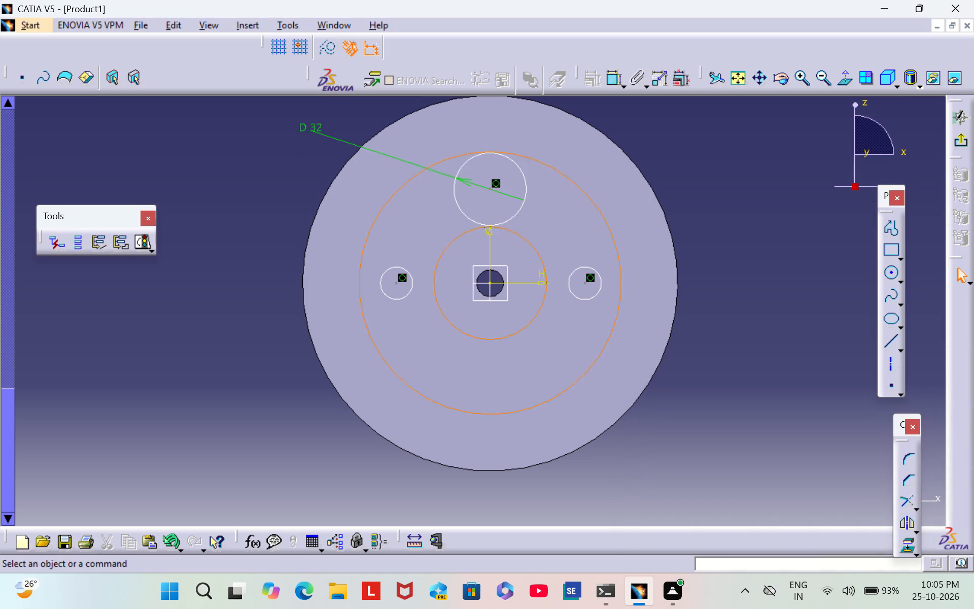
Dimension the diameter of the circle on the negative horizontal axis and set it to 32 mm.
{"action": "left_click", "coordinate": [616, 82]}
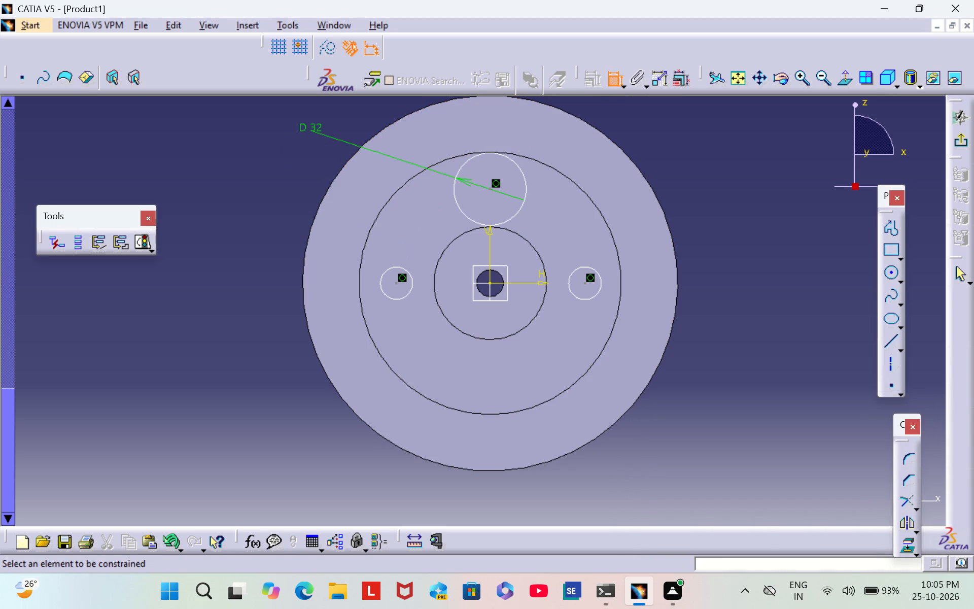
{"action": "left_click", "coordinate": [400, 266]}
{"action": "left_click", "coordinate": [253, 248]}
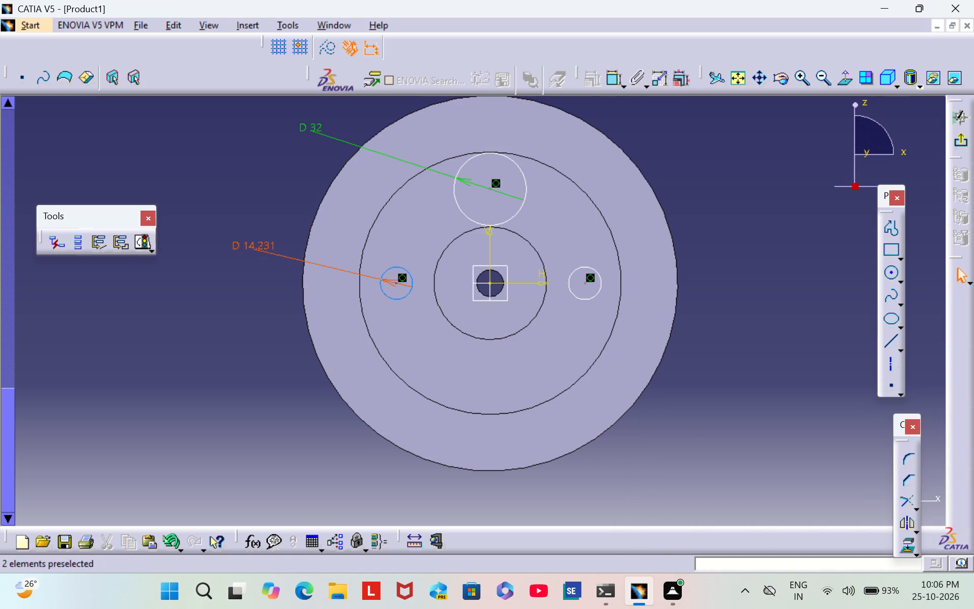
{"action": "double_click", "coordinate": [258, 245]}
{"action": "key", "text": "BackSpace"}
{"action": "type", "text": "32"}
{"action": "key", "text": "Return"}
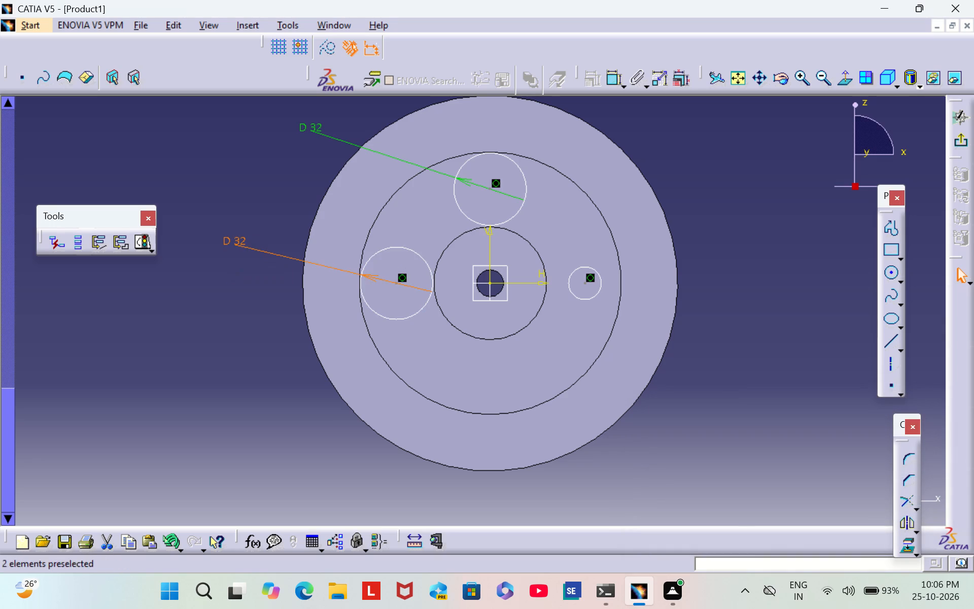
{"action": "left_click", "coordinate": [287, 229]}
Set the diameter of the circle above the hub to 30 mm.
{"action": "double_click", "coordinate": [318, 126]}
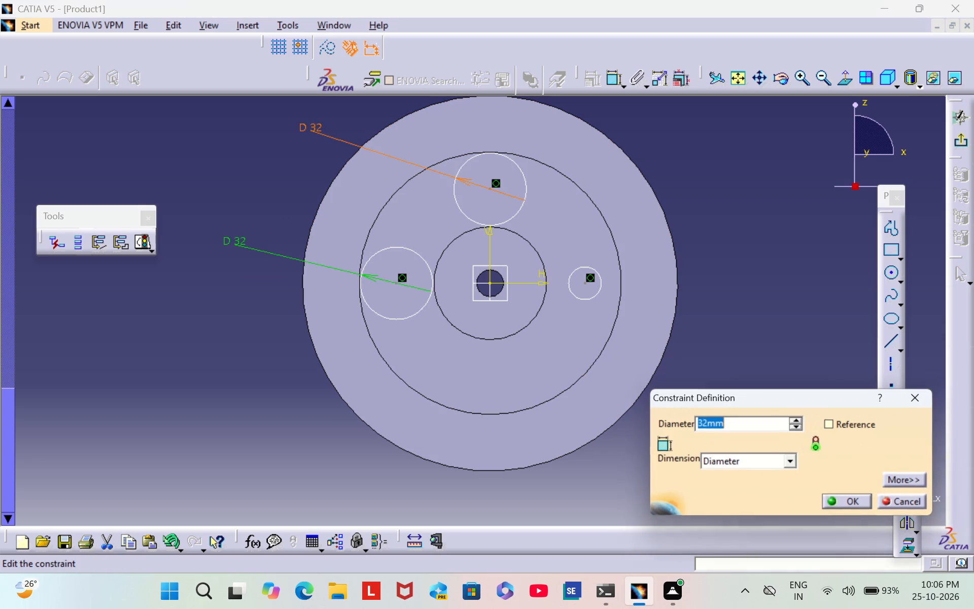
{"action": "key", "text": "BackSpace"}
{"action": "key", "text": "3"}
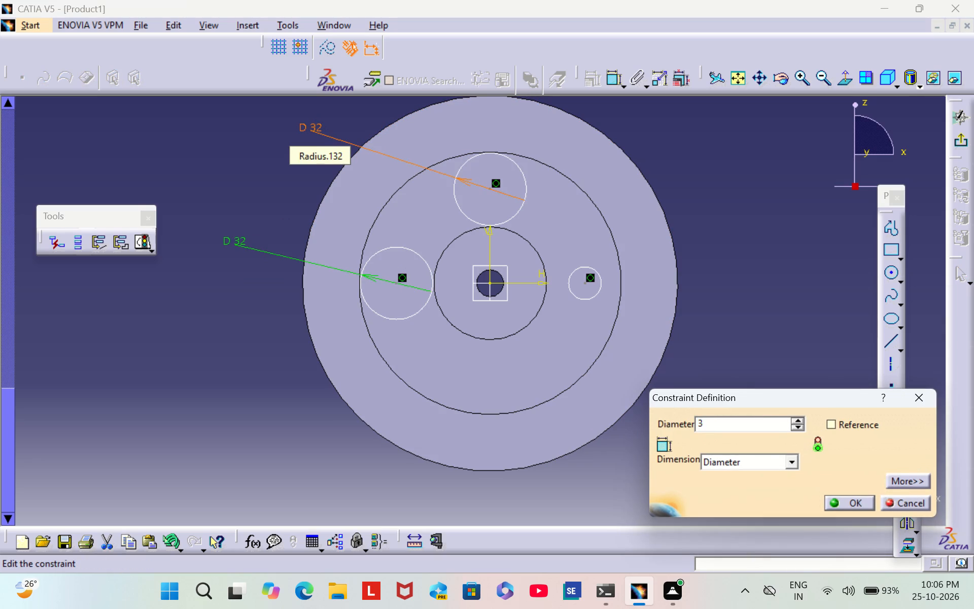
{"action": "key", "text": "0"}
{"action": "key", "text": "Return"}
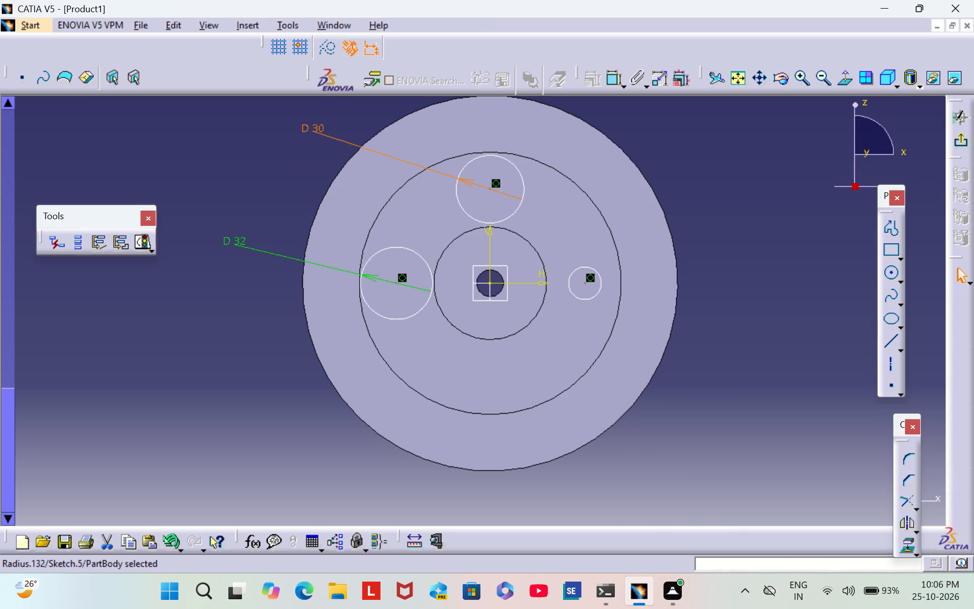
Set the diameter of the circle on the negative horizontal axis to 30 mm.
{"action": "double_click", "coordinate": [237, 239]}
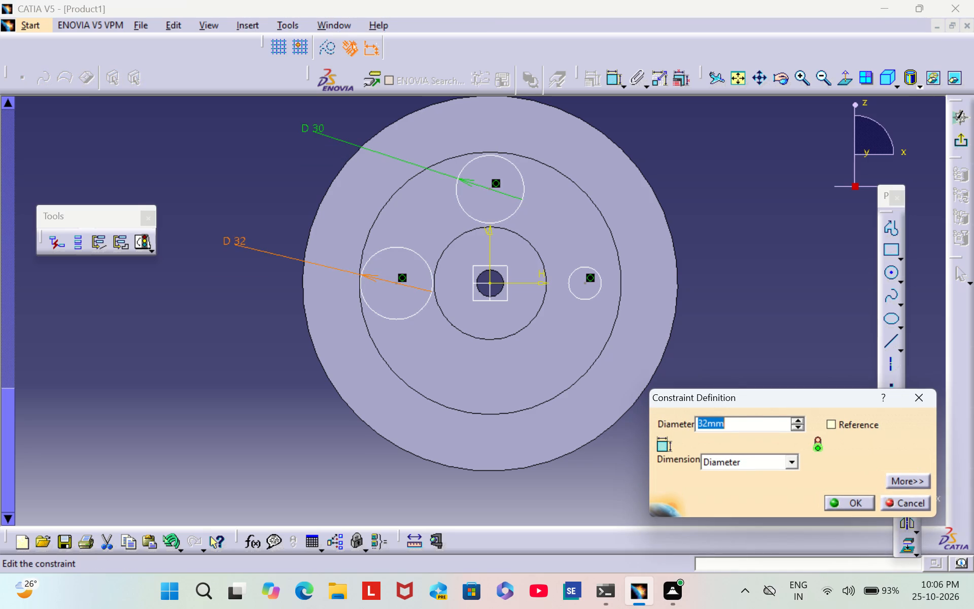
{"action": "key", "text": "BackSpace"}
{"action": "key", "text": "3"}
{"action": "key", "text": "0"}
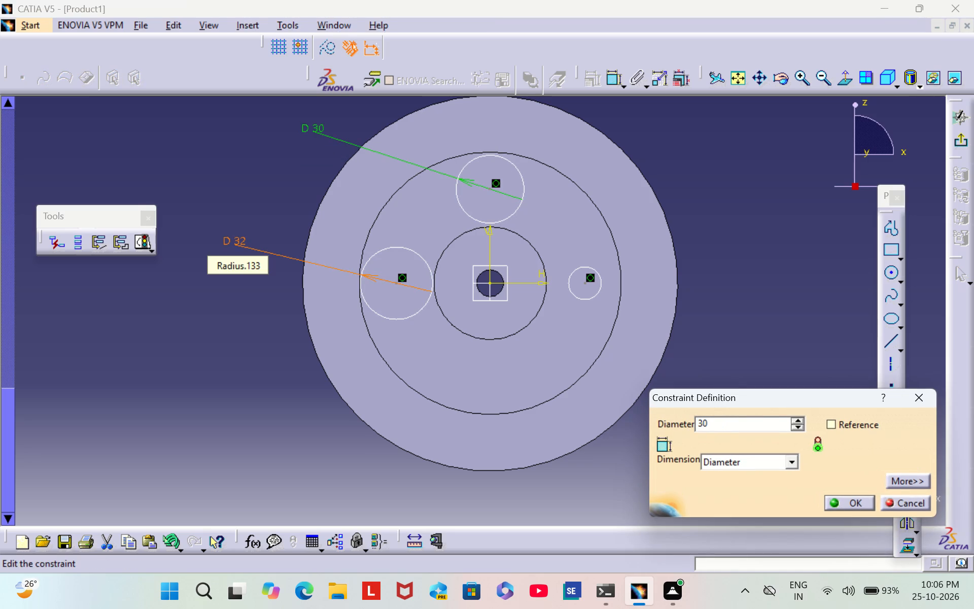
{"action": "key", "text": "Return"}
{"action": "left_click", "coordinate": [307, 208]}
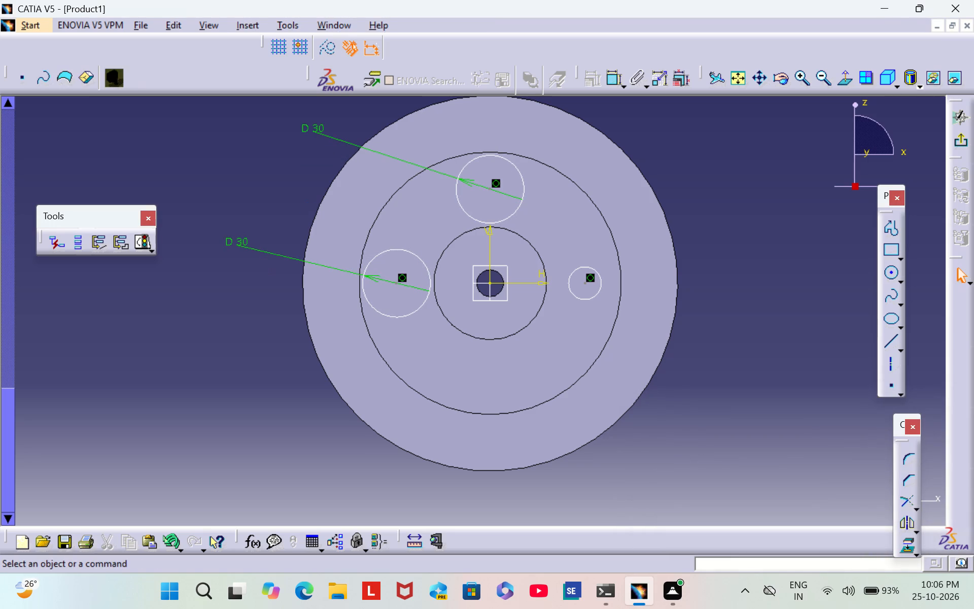
Sketch a circle about 23.7 mm in diameter below the hub, centred on the negative vertical axis.
{"action": "left_click", "coordinate": [891, 276]}
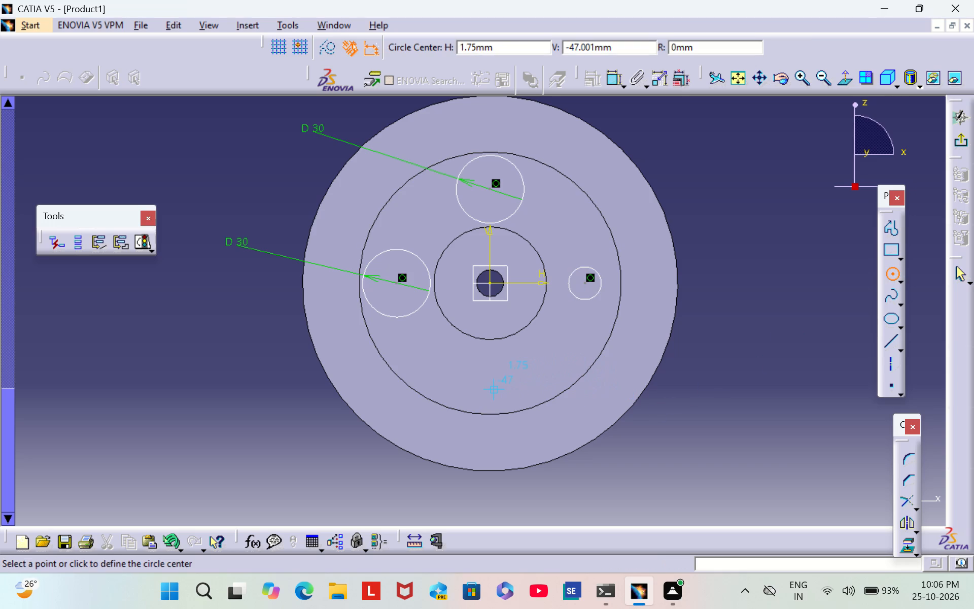
{"action": "left_click", "coordinate": [490, 375]}
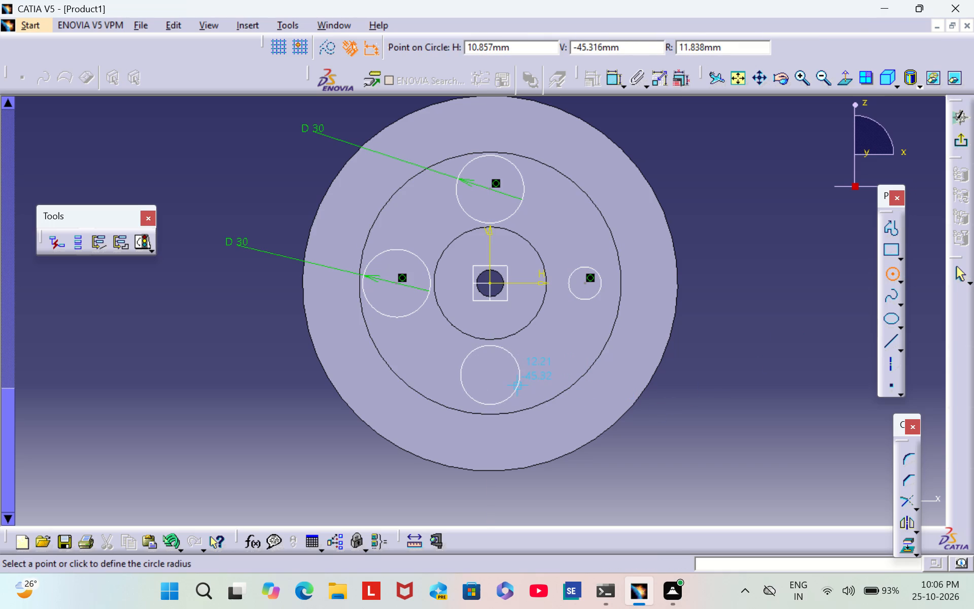
{"action": "left_click", "coordinate": [513, 385]}
Dimension the diameter of the circle below the hub and set it to 30 mm.
{"action": "left_click", "coordinate": [611, 85]}
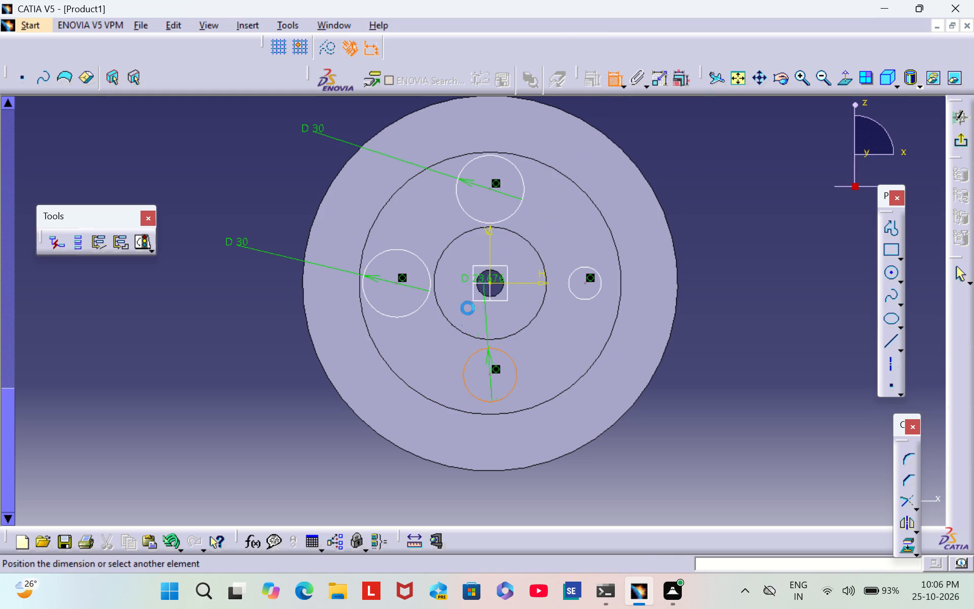
{"action": "left_click", "coordinate": [321, 431]}
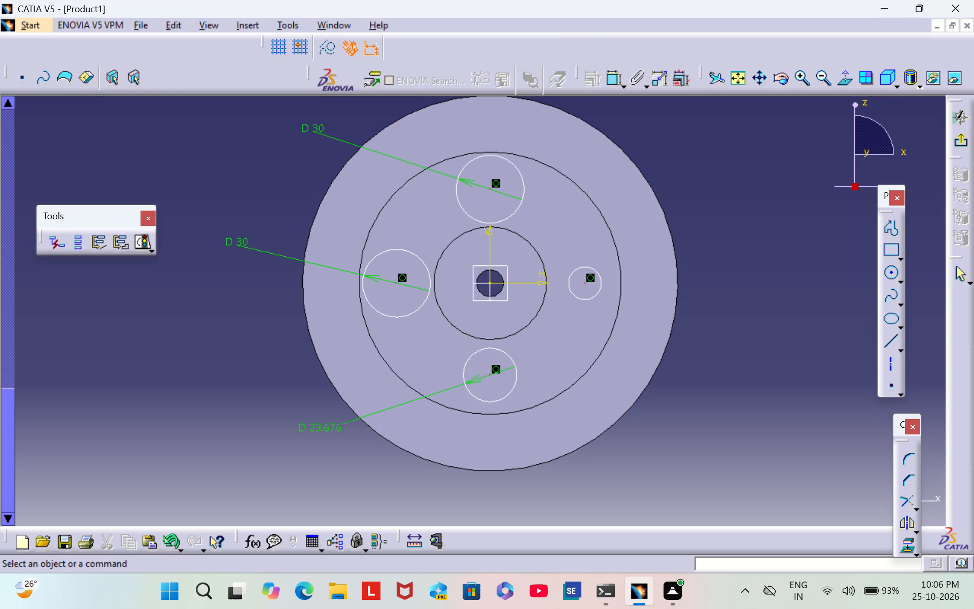
{"action": "double_click", "coordinate": [318, 424]}
{"action": "key", "text": "BackSpace"}
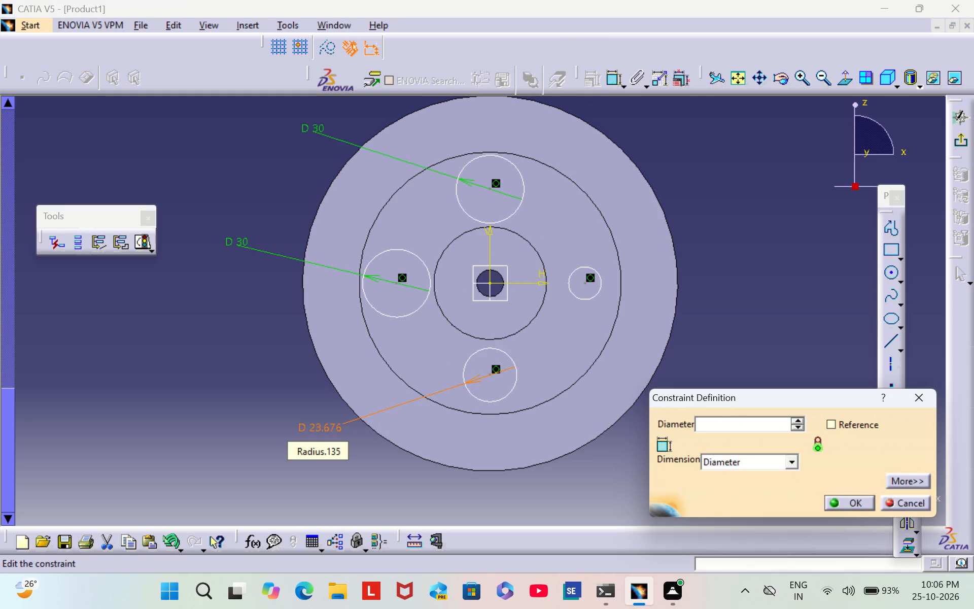
{"action": "type", "text": "30"}
{"action": "key", "text": "Return"}
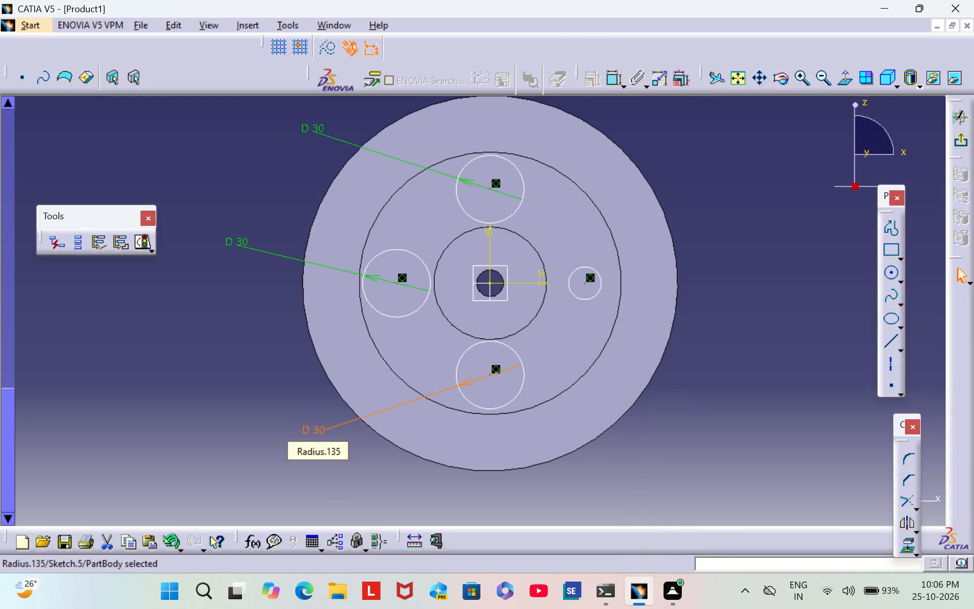
{"action": "left_click", "coordinate": [315, 368]}
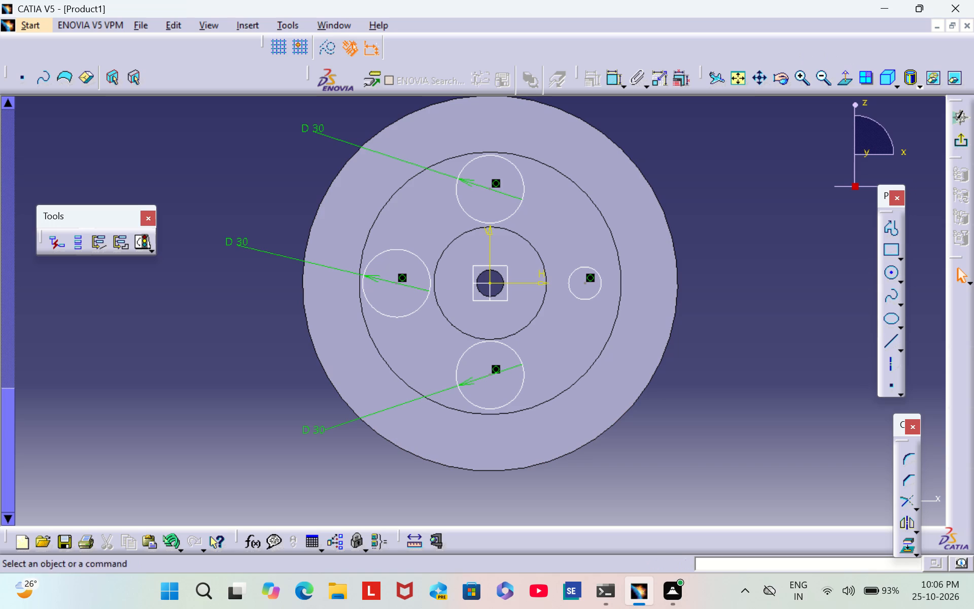
Dimension the diameter of the circle on the positive horizontal axis and set it to 30 mm.
{"action": "left_click", "coordinate": [612, 82]}
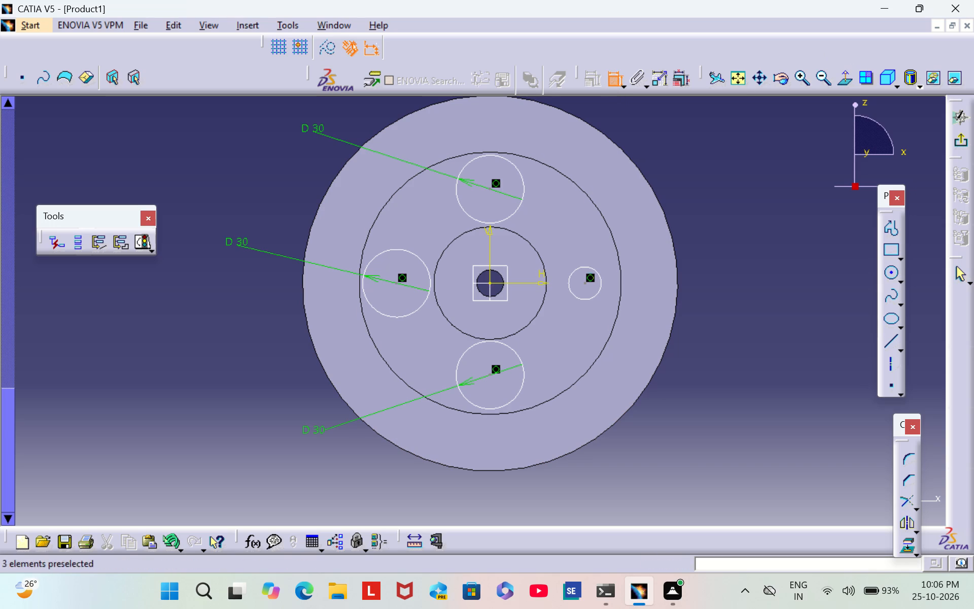
{"action": "left_click", "coordinate": [599, 289]}
{"action": "left_click", "coordinate": [755, 209]}
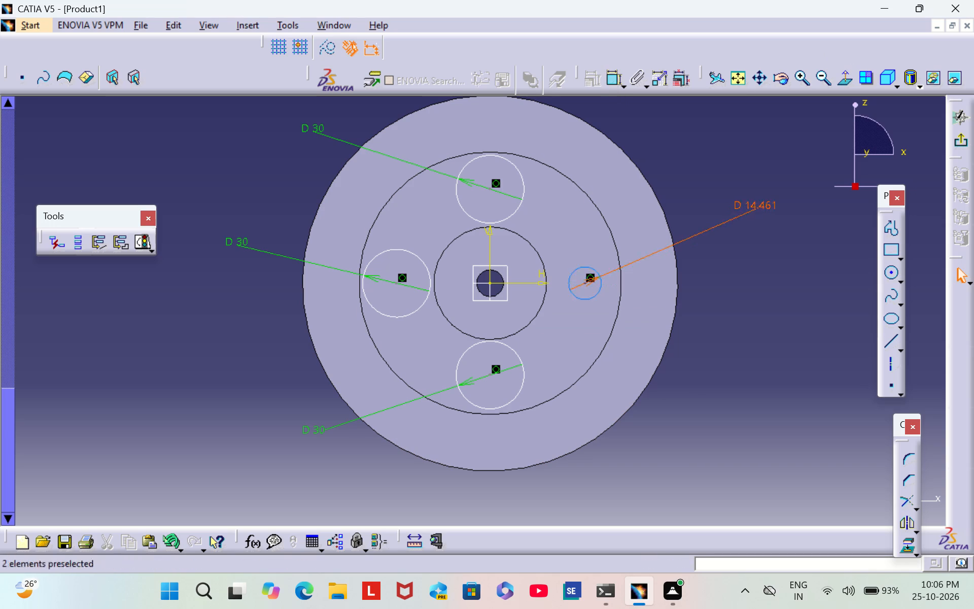
{"action": "double_click", "coordinate": [760, 207]}
{"action": "key", "text": "BackSpace"}
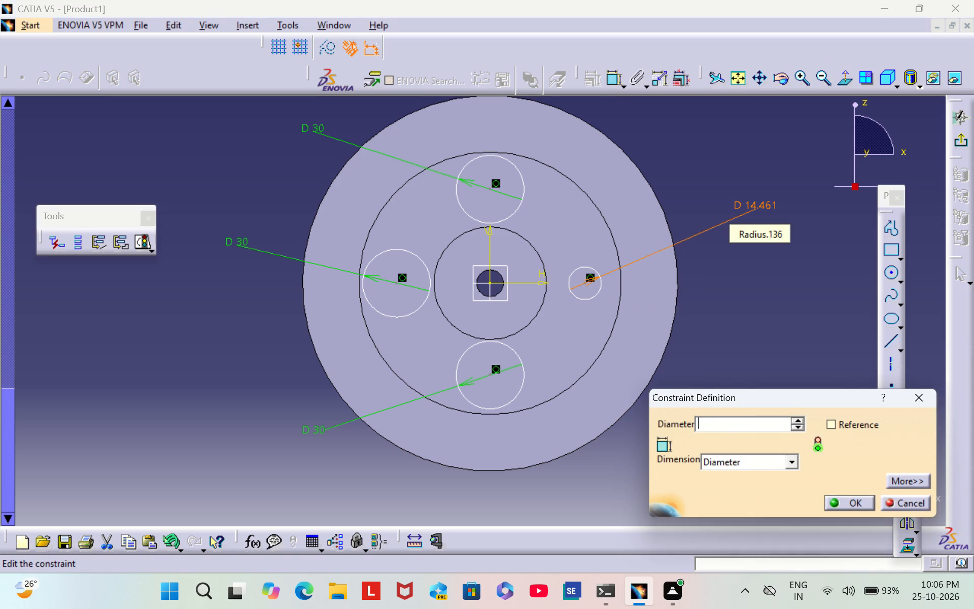
{"action": "type", "text": "30"}
{"action": "key", "text": "Return"}
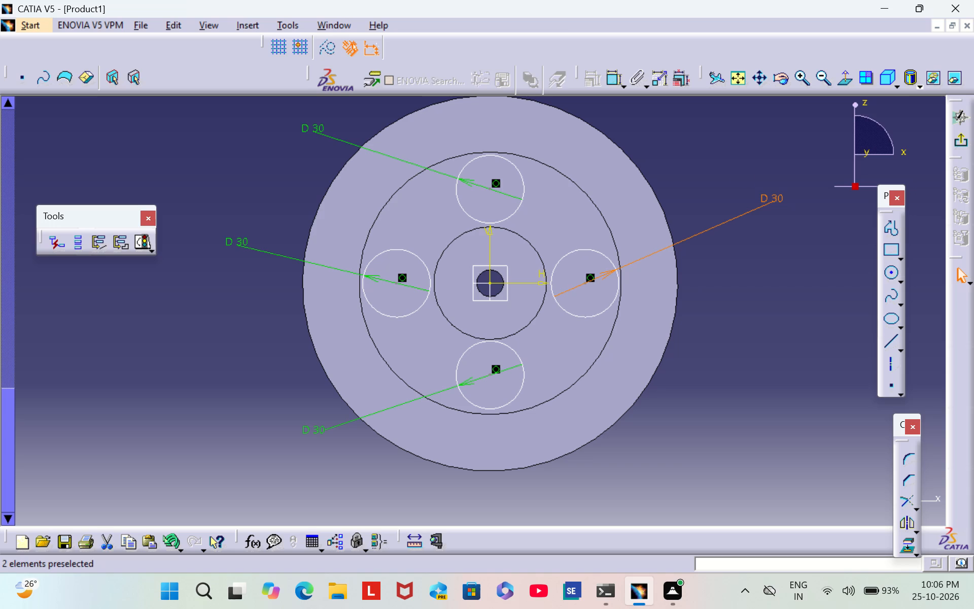
{"action": "left_click", "coordinate": [743, 176]}
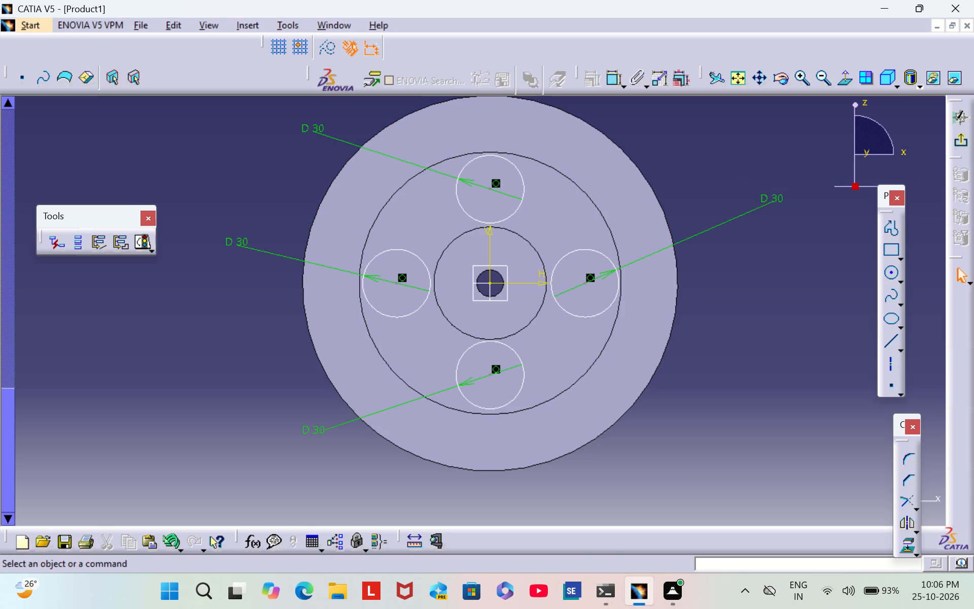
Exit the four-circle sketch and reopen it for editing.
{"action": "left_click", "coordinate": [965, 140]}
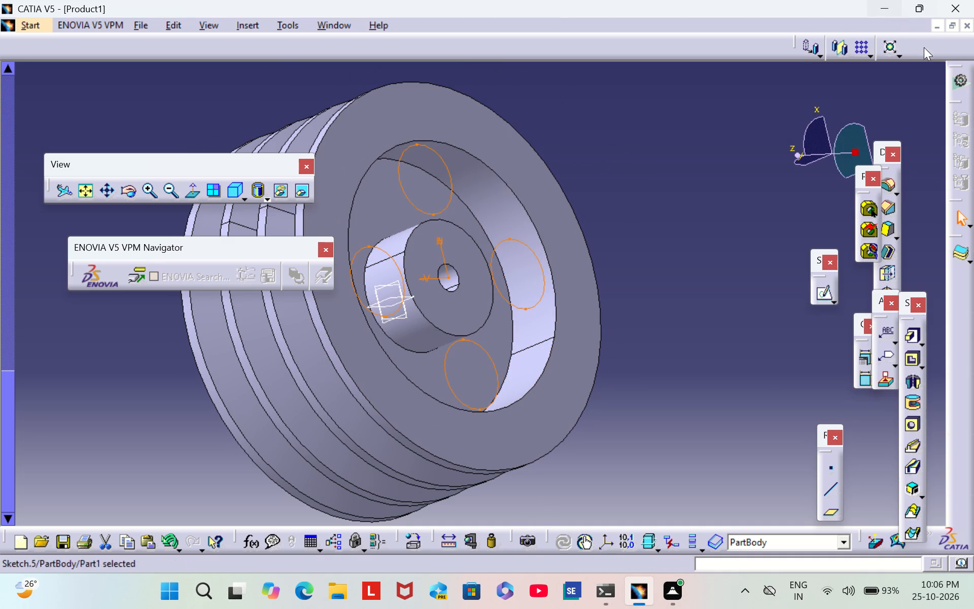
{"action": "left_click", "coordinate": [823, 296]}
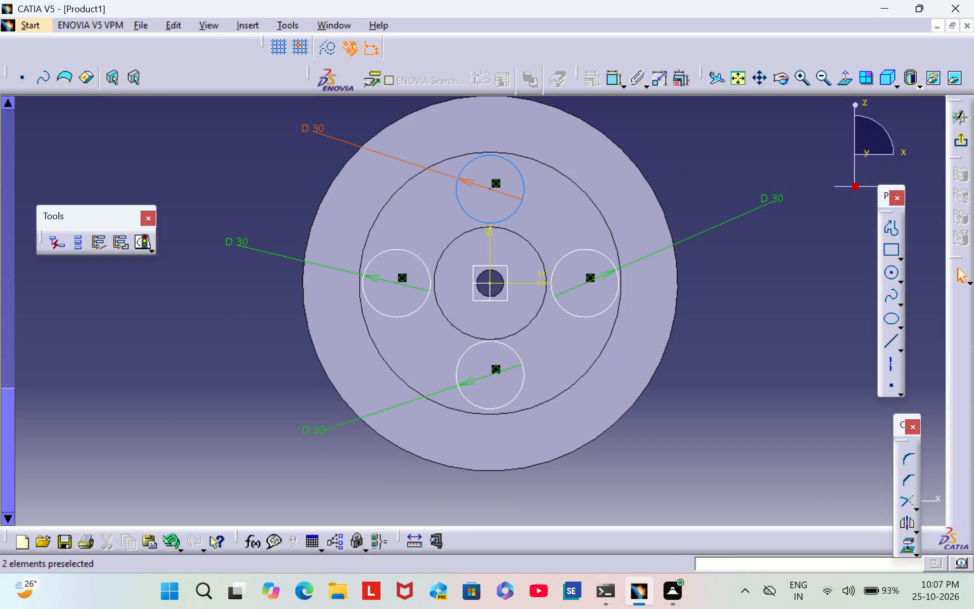
Set the diameter of the circle above the hub to 24 mm.
{"action": "double_click", "coordinate": [314, 129]}
{"action": "key", "text": "BackSpace"}
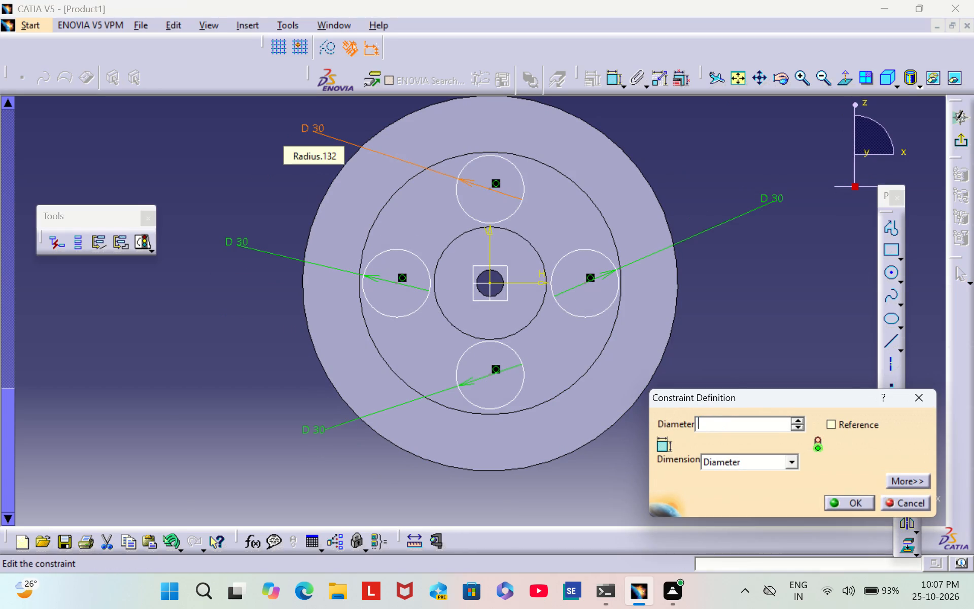
{"action": "type", "text": "24"}
{"action": "key", "text": "Return"}
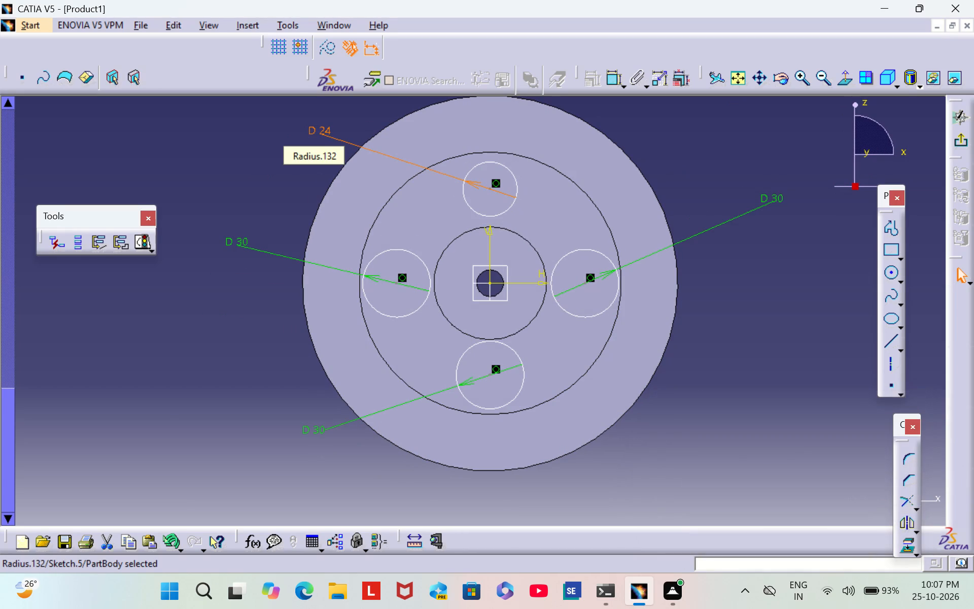
{"action": "left_click", "coordinate": [208, 239]}
Set the diameter of the circle on the negative horizontal axis to 24 mm.
{"action": "left_click", "coordinate": [234, 242]}
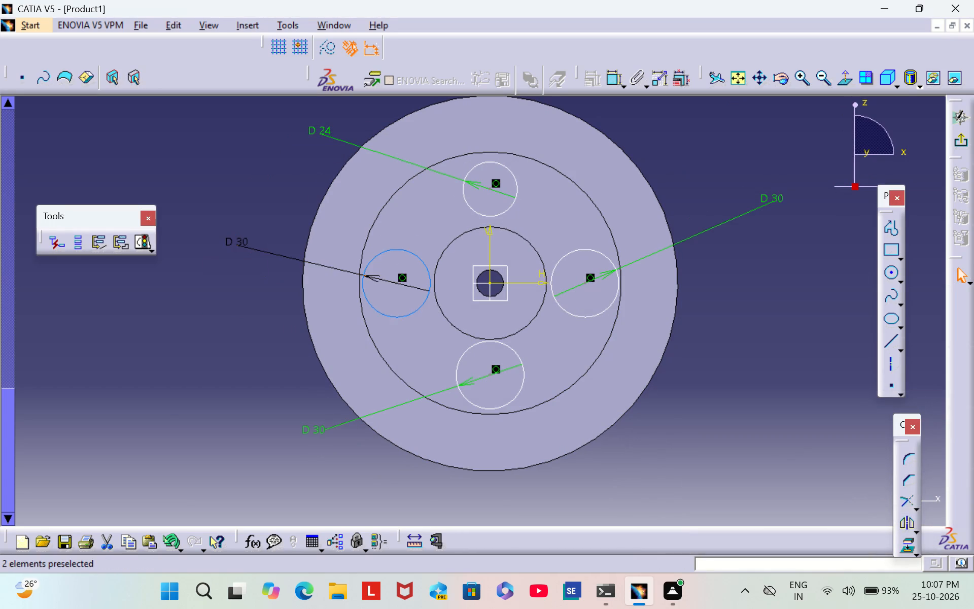
{"action": "double_click", "coordinate": [236, 241]}
{"action": "key", "text": "BackSpace"}
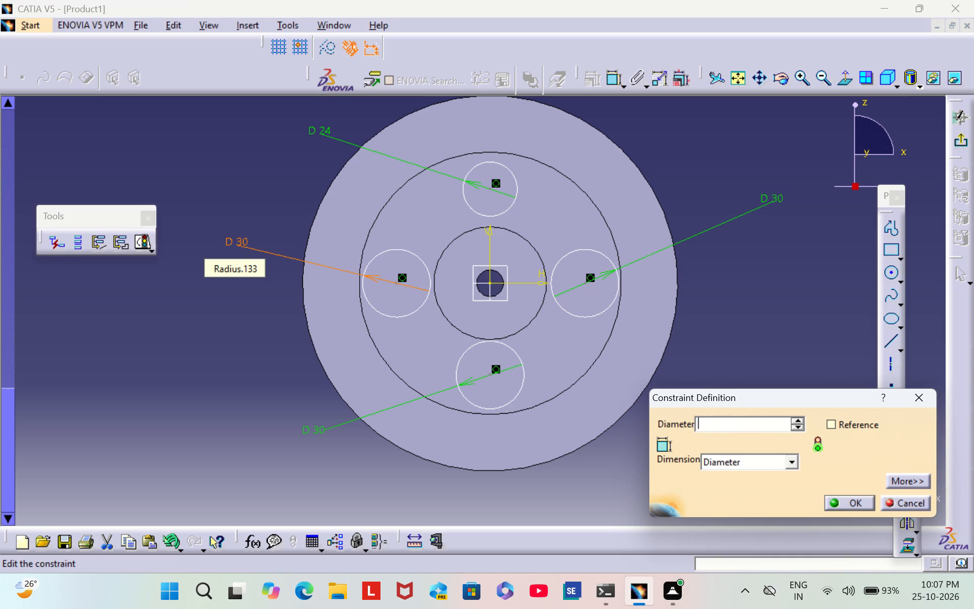
{"action": "type", "text": "24"}
{"action": "key", "text": "Return"}
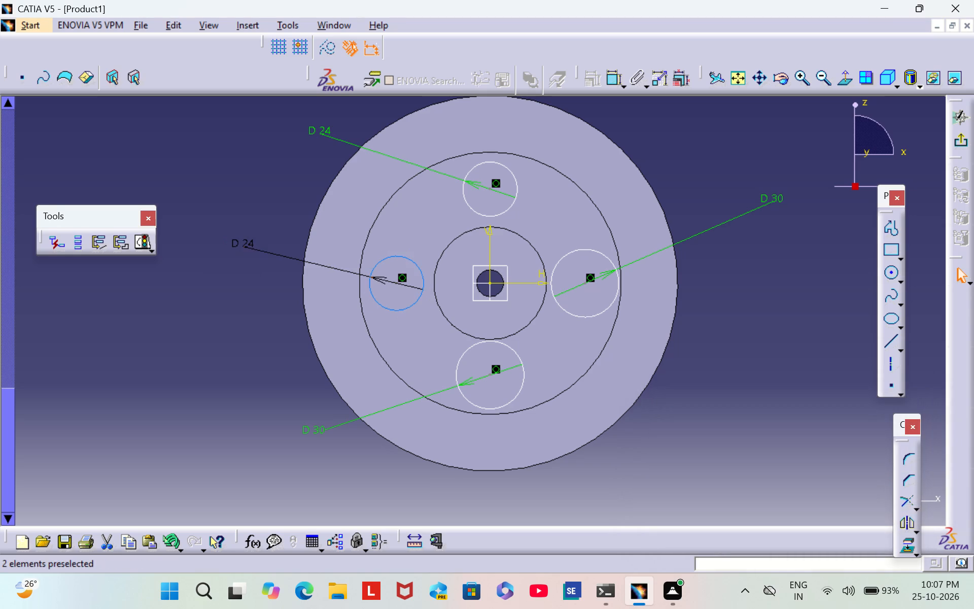
{"action": "left_click", "coordinate": [297, 205]}
Set the diameter of the circle below the hub to 24 mm.
{"action": "double_click", "coordinate": [317, 432]}
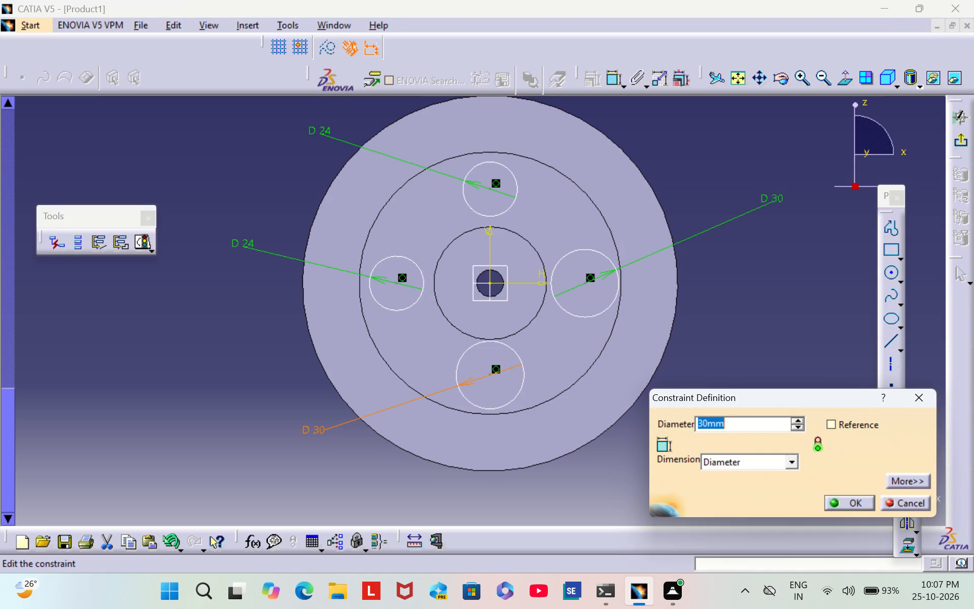
{"action": "key", "text": "BackSpace"}
{"action": "type", "text": "24"}
{"action": "key", "text": "Return"}
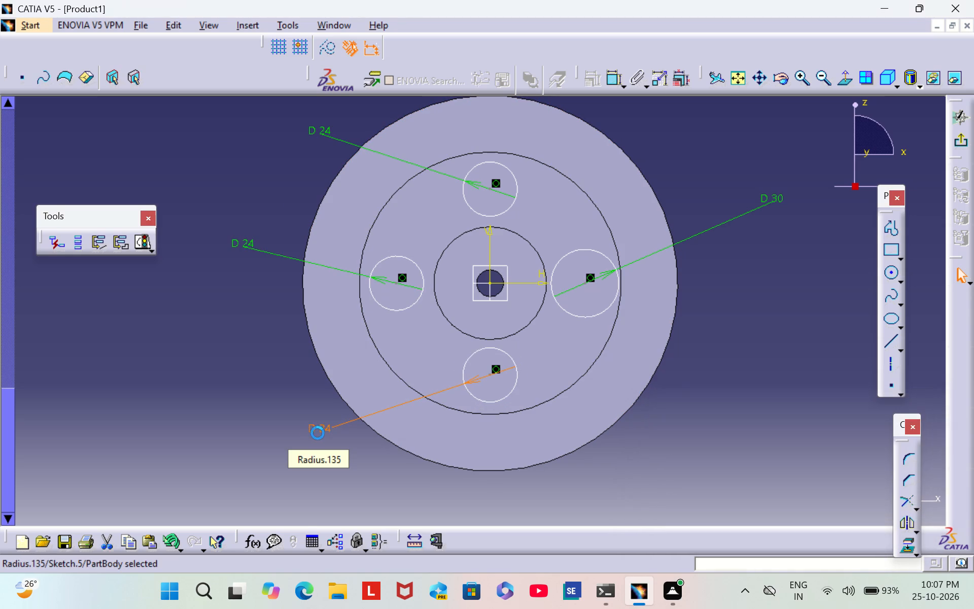
{"action": "left_click", "coordinate": [828, 294]}
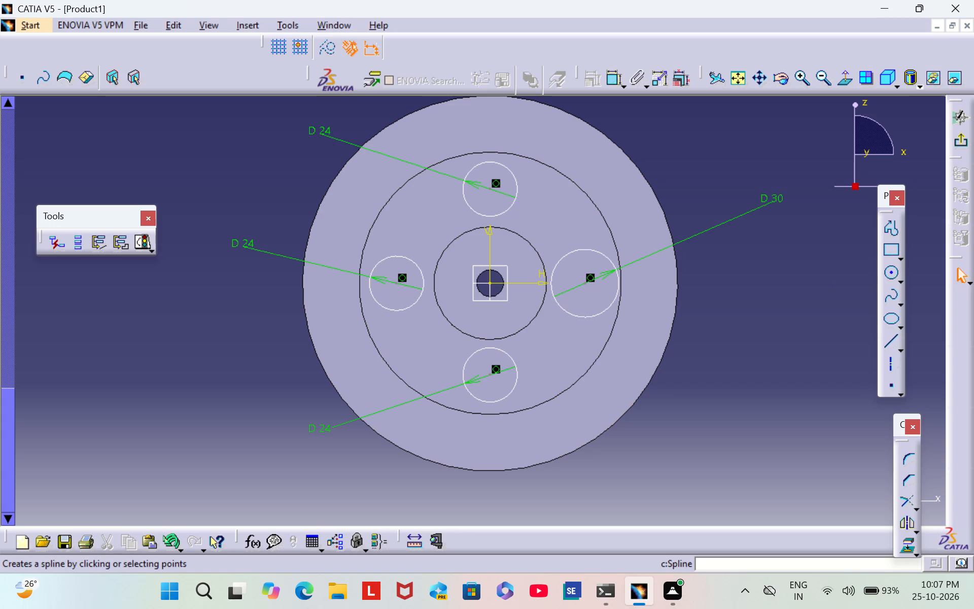
Set the diameter of the circle on the positive horizontal axis to 24 mm and exit the sketch.
{"action": "double_click", "coordinate": [764, 199]}
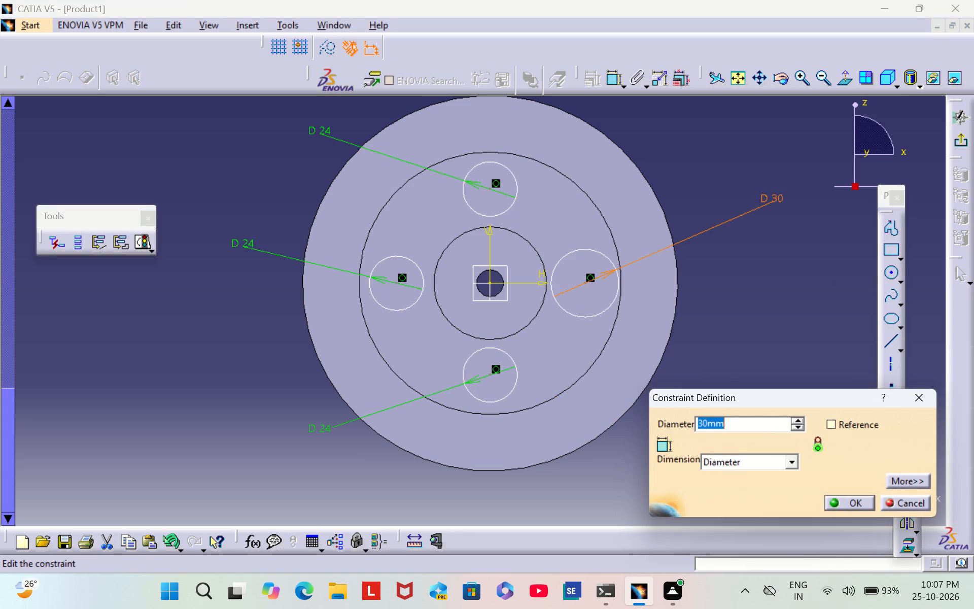
{"action": "key", "text": "BackSpace"}
{"action": "type", "text": "24"}
{"action": "key", "text": "Return"}
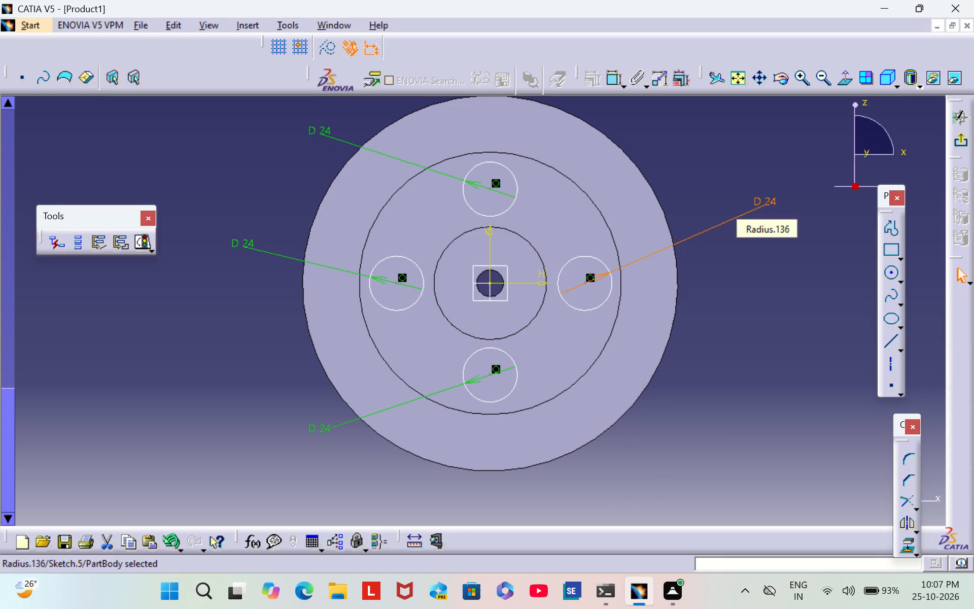
{"action": "left_click", "coordinate": [777, 153]}
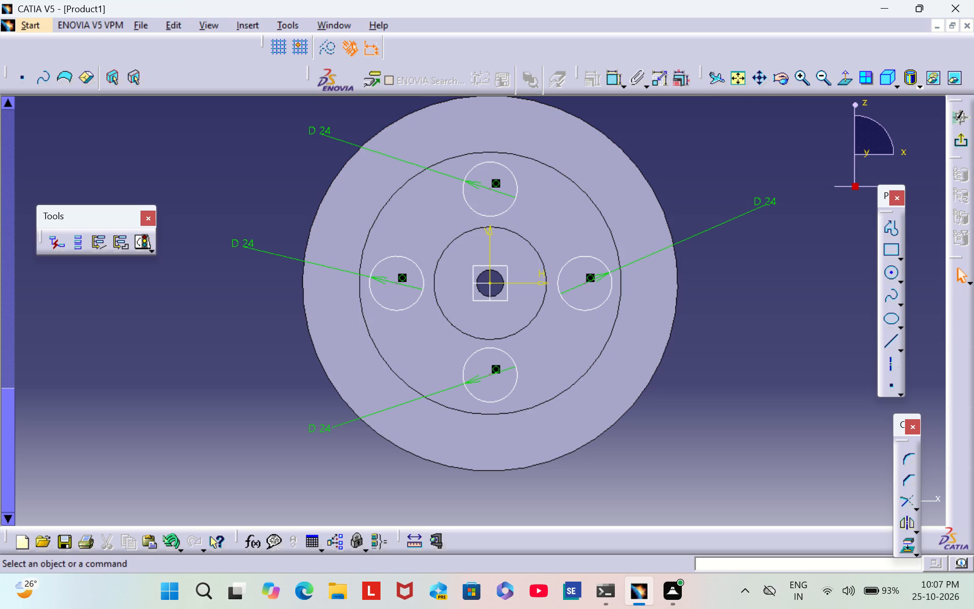
{"action": "left_click", "coordinate": [958, 142]}
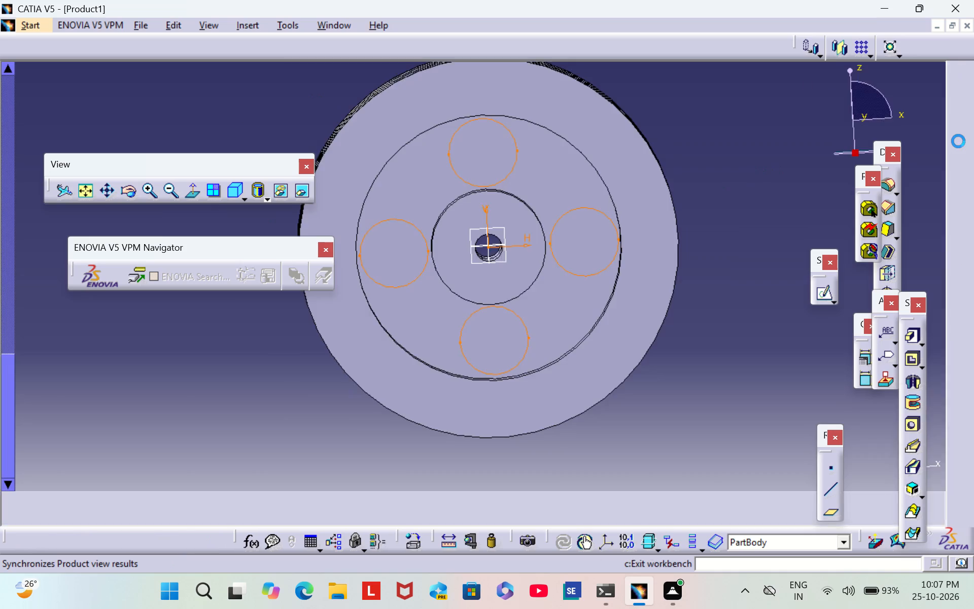
Cut the four sketched circles through the pulley's recessed web with a Pocket whose limit type is Up to last.
{"action": "middle_click_drag", "start_coordinate": [573, 143], "coordinate": [572, 168]}
{"action": "right_click_drag", "start_coordinate": [573, 142], "coordinate": [571, 176]}
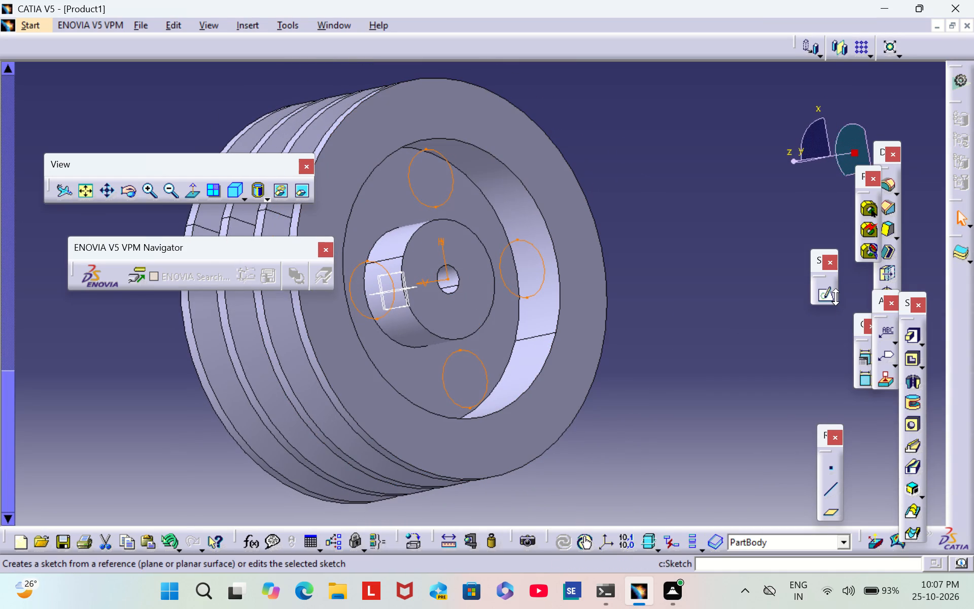
{"action": "left_click", "coordinate": [914, 357]}
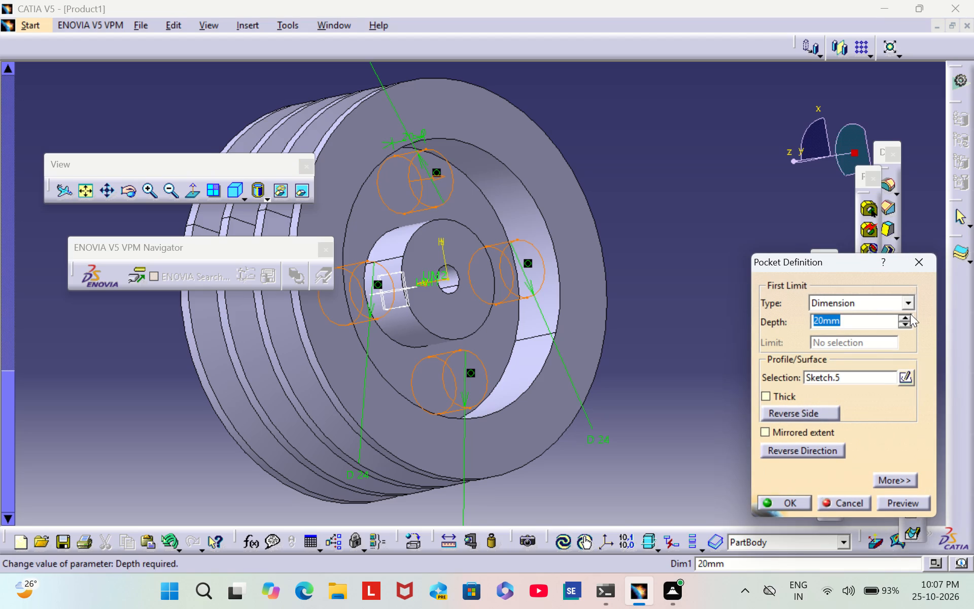
{"action": "left_click", "coordinate": [910, 303]}
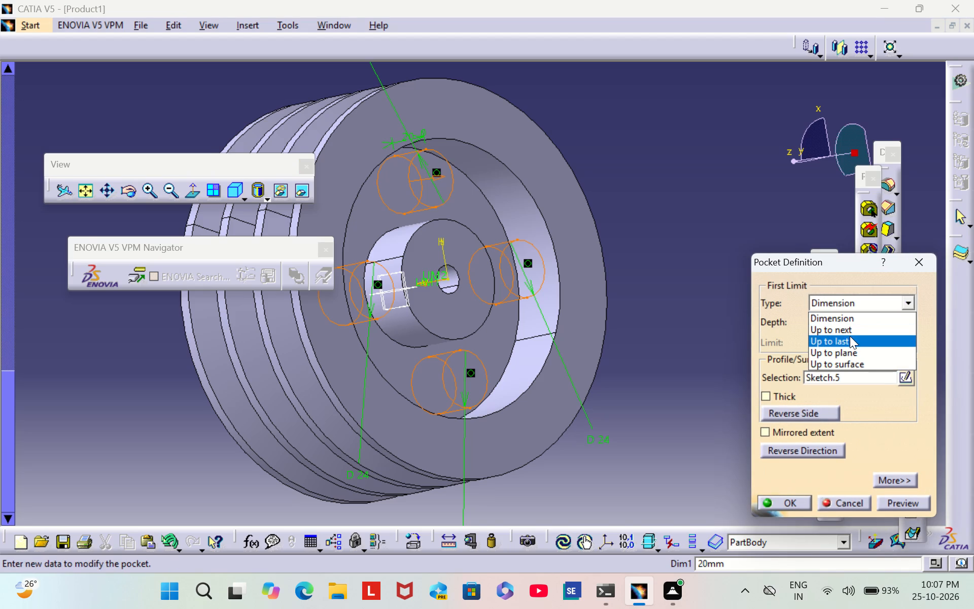
{"action": "left_click", "coordinate": [850, 336]}
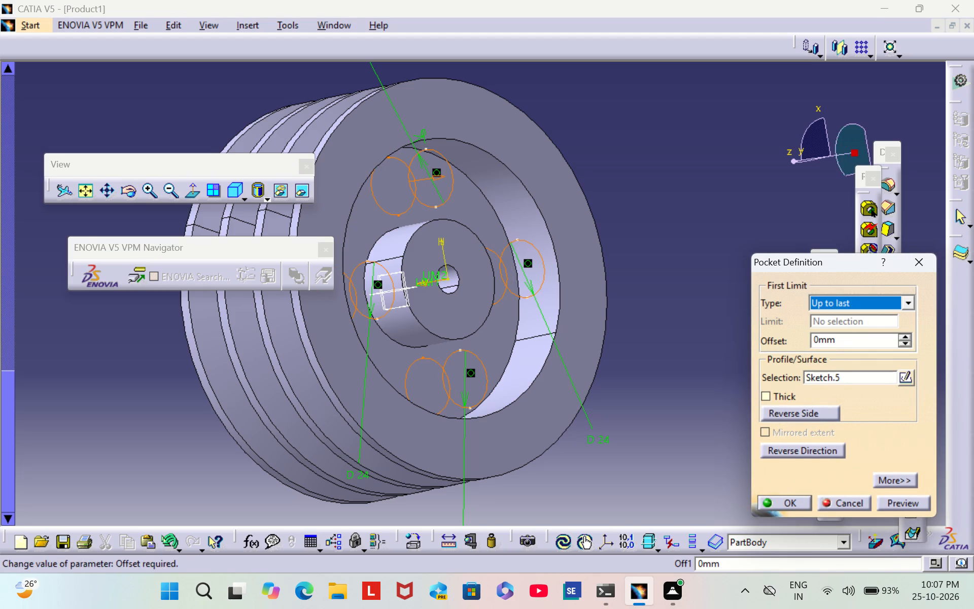
{"action": "left_click", "coordinate": [794, 453]}
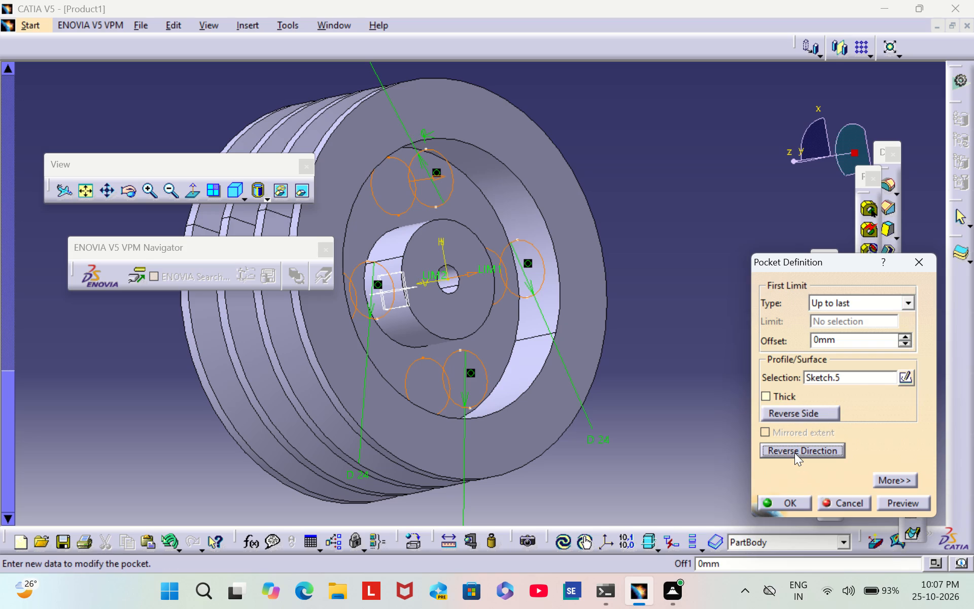
{"action": "left_click", "coordinate": [794, 452]}
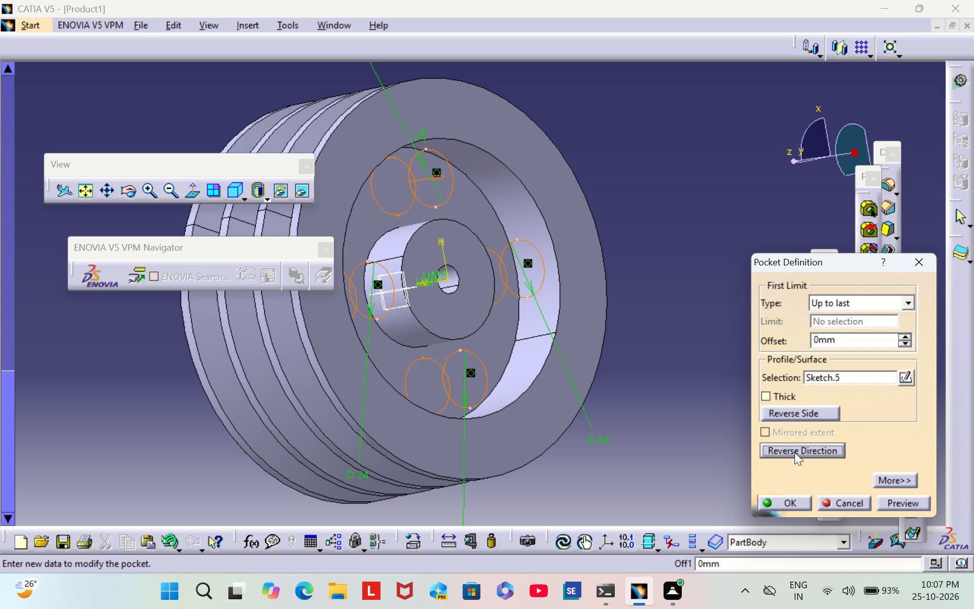
{"action": "left_click", "coordinate": [784, 501]}
{"action": "left_click", "coordinate": [721, 353]}
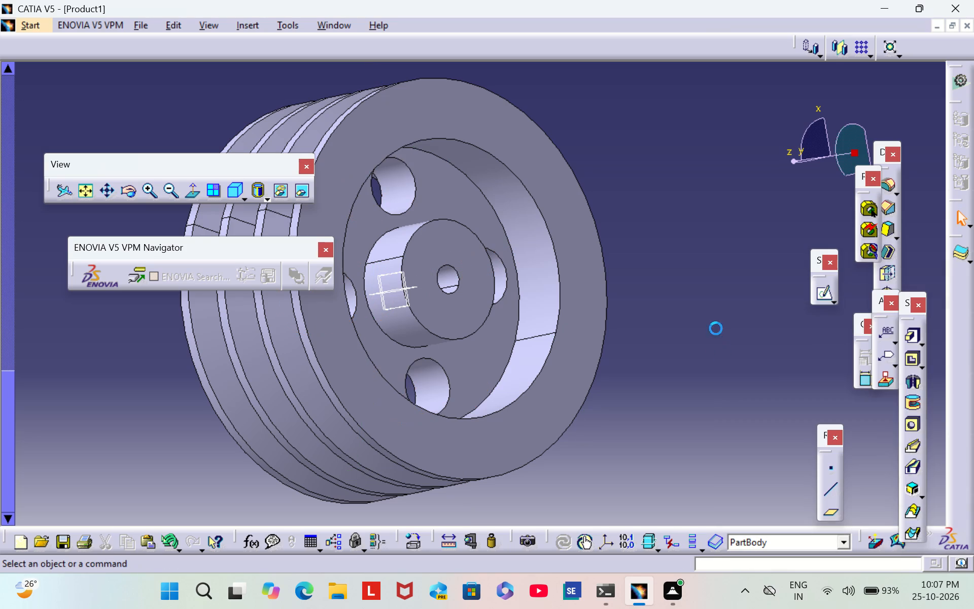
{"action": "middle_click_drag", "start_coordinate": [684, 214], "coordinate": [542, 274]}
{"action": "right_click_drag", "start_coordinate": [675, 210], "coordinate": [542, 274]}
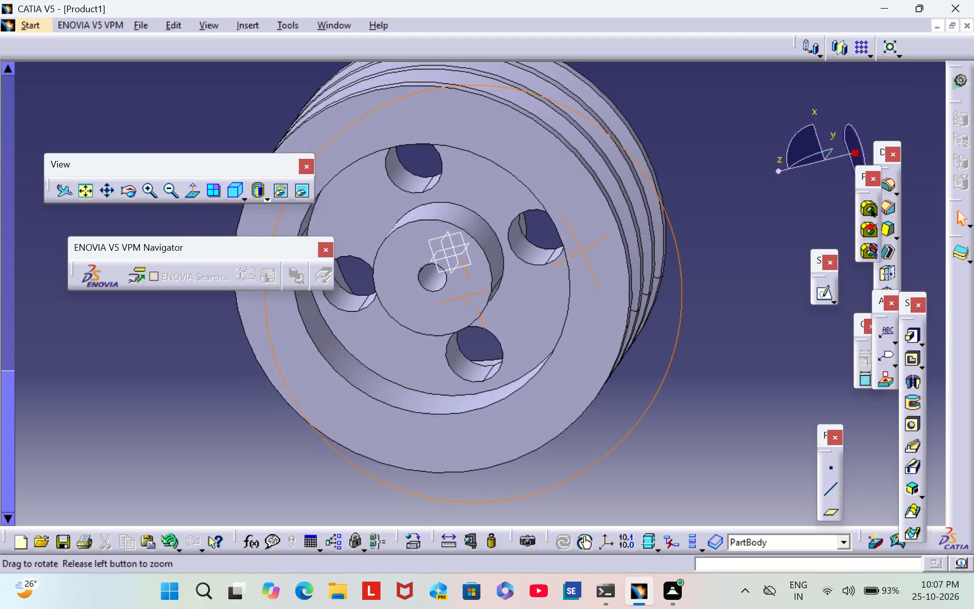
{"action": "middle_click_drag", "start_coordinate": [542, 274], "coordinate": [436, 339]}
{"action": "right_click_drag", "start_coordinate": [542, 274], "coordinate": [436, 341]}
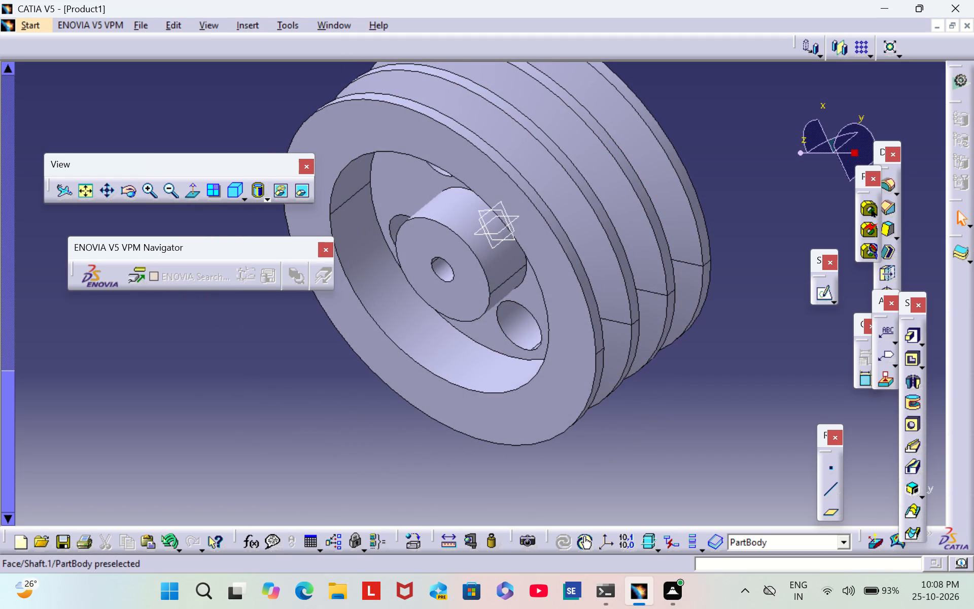
Examine the finished pulley from both sides, checking the four web holes, the hub and the outer grooves.
{"action": "middle_click_drag", "start_coordinate": [706, 133], "coordinate": [377, 351]}
{"action": "right_click_drag", "start_coordinate": [702, 131], "coordinate": [376, 351]}
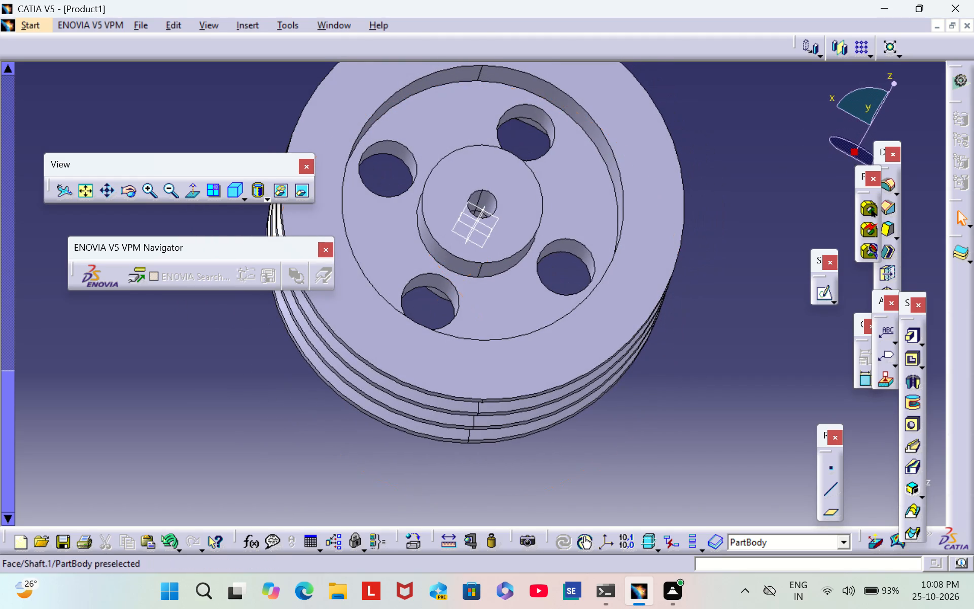
{"action": "middle_click_drag", "start_coordinate": [757, 79], "coordinate": [535, 326]}
{"action": "right_click_drag", "start_coordinate": [757, 78], "coordinate": [535, 326]}
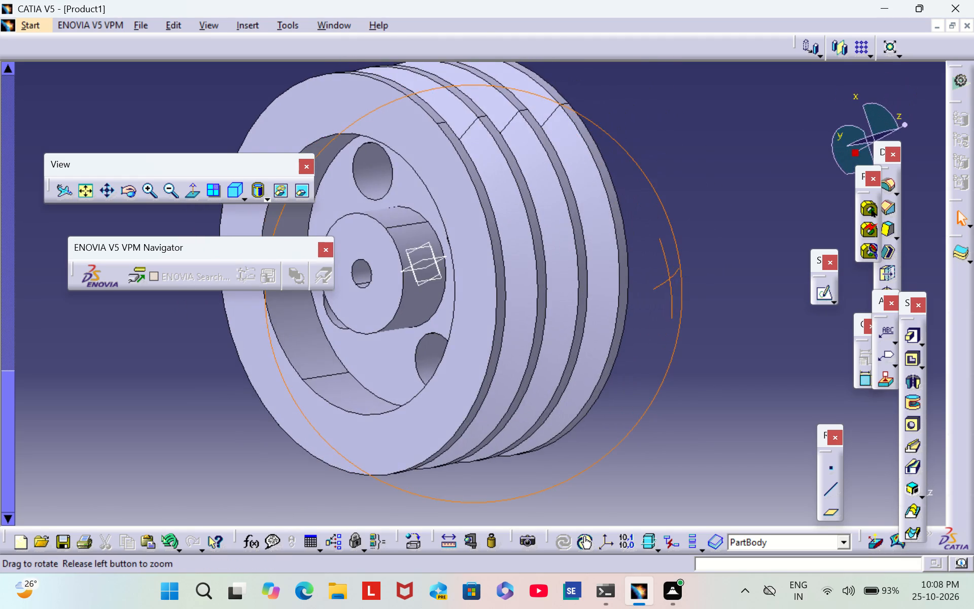
{"action": "middle_click_drag", "start_coordinate": [535, 326], "coordinate": [611, 234]}
{"action": "right_click_drag", "start_coordinate": [535, 326], "coordinate": [611, 234]}
{"action": "scroll", "coordinate": [611, 234], "scroll_direction": "up", "scroll_amount": 1}
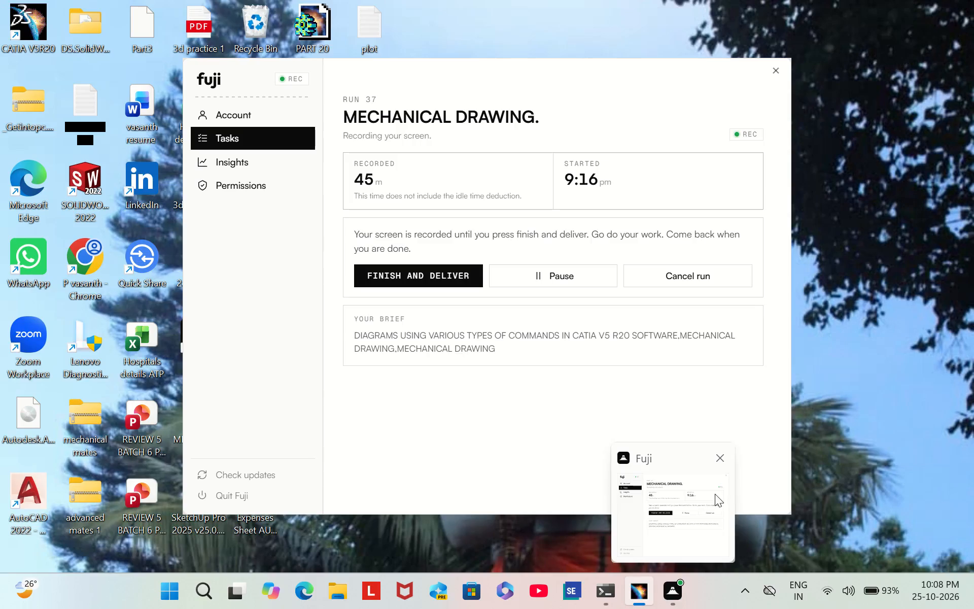
{"action": "scroll", "coordinate": [730, 104], "scroll_direction": "down", "scroll_amount": 1}
{"action": "middle_click_drag", "start_coordinate": [730, 102], "coordinate": [691, 202]}
{"action": "right_click_drag", "start_coordinate": [730, 102], "coordinate": [691, 200]}
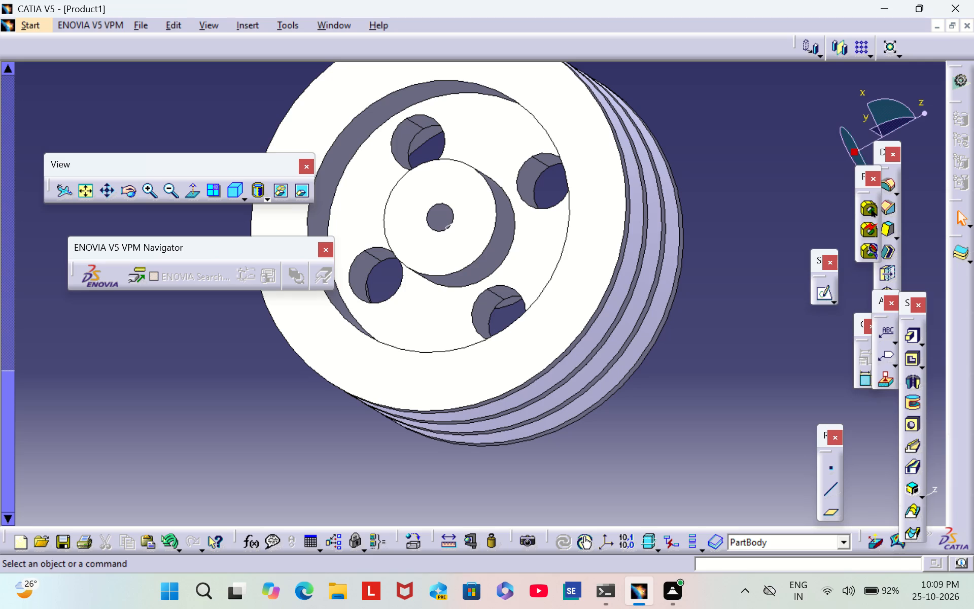
{"action": "middle_click_drag", "start_coordinate": [691, 138], "coordinate": [689, 141]}
{"action": "right_click_drag", "start_coordinate": [691, 138], "coordinate": [689, 141]}
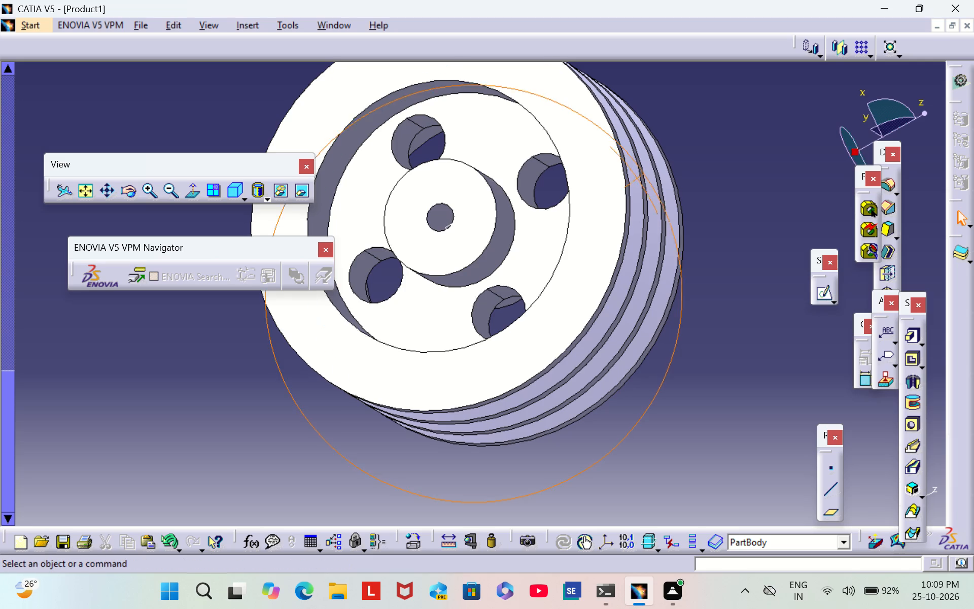
{"action": "middle_click_drag", "start_coordinate": [689, 141], "coordinate": [547, 265]}
{"action": "right_click_drag", "start_coordinate": [689, 141], "coordinate": [547, 265]}
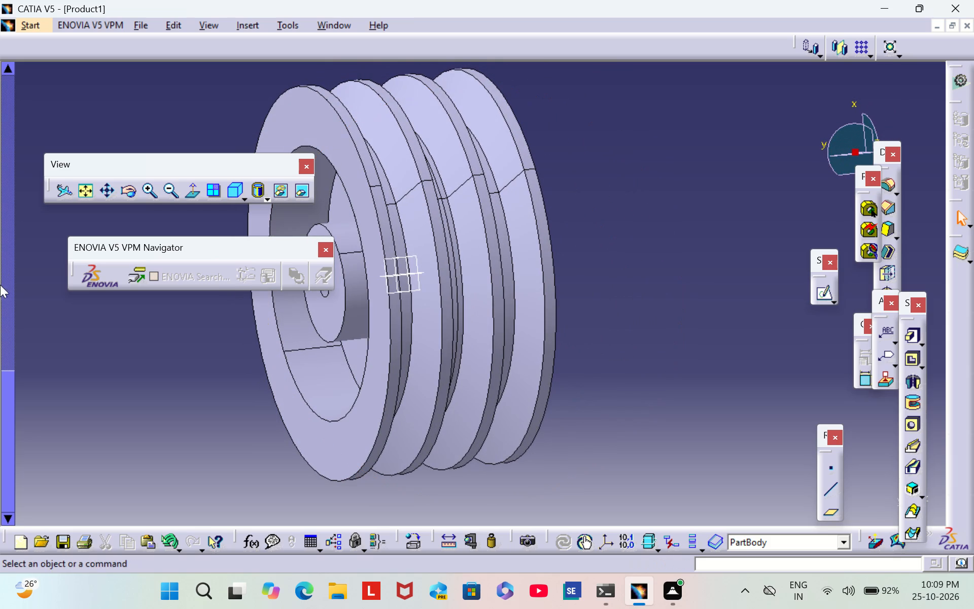
{"action": "middle_click_drag", "start_coordinate": [181, 384], "coordinate": [329, 387]}
{"action": "right_click_drag", "start_coordinate": [181, 382], "coordinate": [329, 387]}
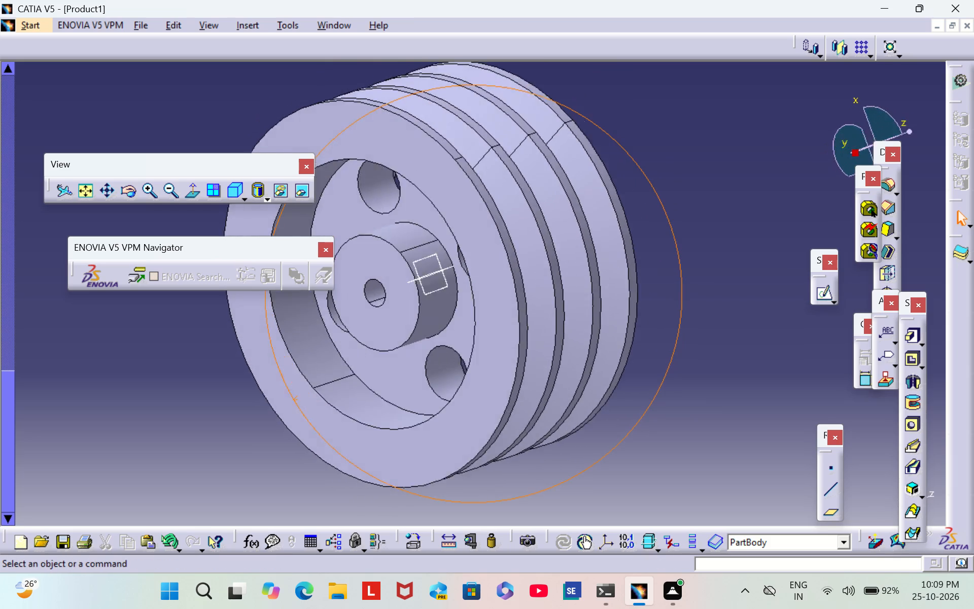
{"action": "middle_click_drag", "start_coordinate": [329, 387], "coordinate": [404, 369]}
{"action": "right_click_drag", "start_coordinate": [329, 387], "coordinate": [404, 369]}
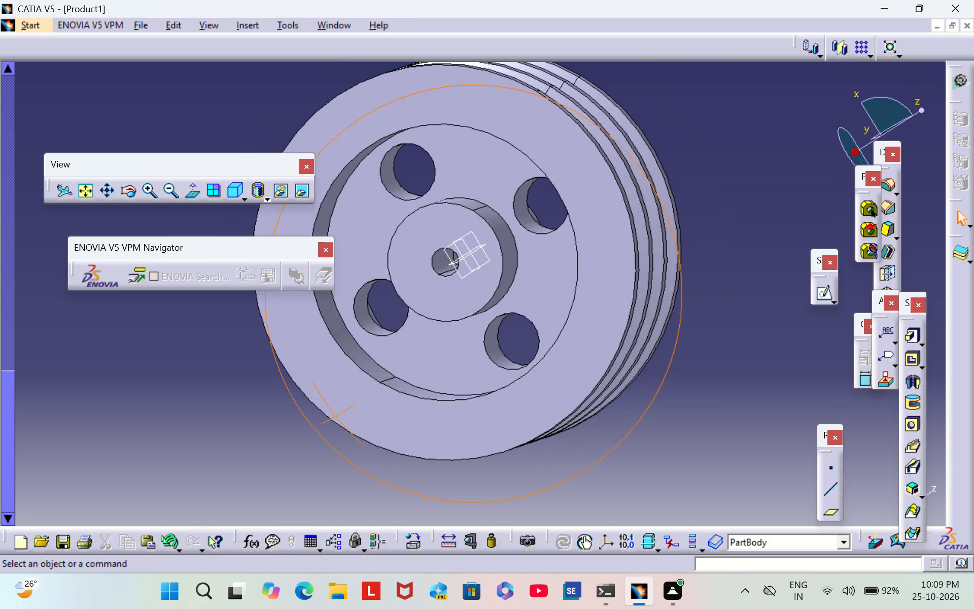
{"action": "middle_click_drag", "start_coordinate": [404, 369], "coordinate": [621, 336]}
{"action": "right_click_drag", "start_coordinate": [404, 369], "coordinate": [621, 336]}
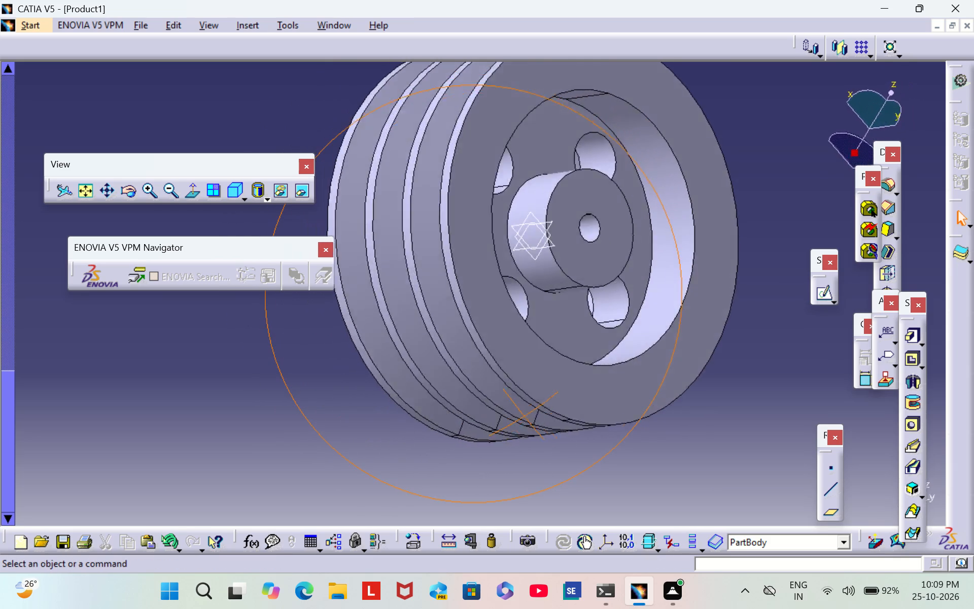
{"action": "middle_click_drag", "start_coordinate": [621, 336], "coordinate": [810, 230]}
{"action": "right_click_drag", "start_coordinate": [621, 336], "coordinate": [810, 230]}
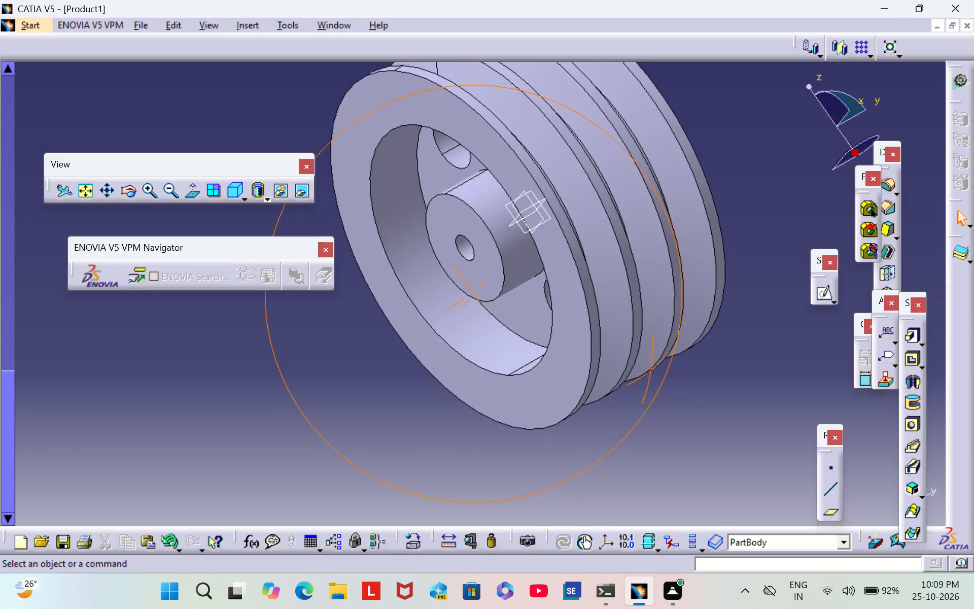
{"action": "middle_click_drag", "start_coordinate": [810, 230], "coordinate": [810, 230]}
{"action": "right_click_drag", "start_coordinate": [810, 230], "coordinate": [810, 230]}
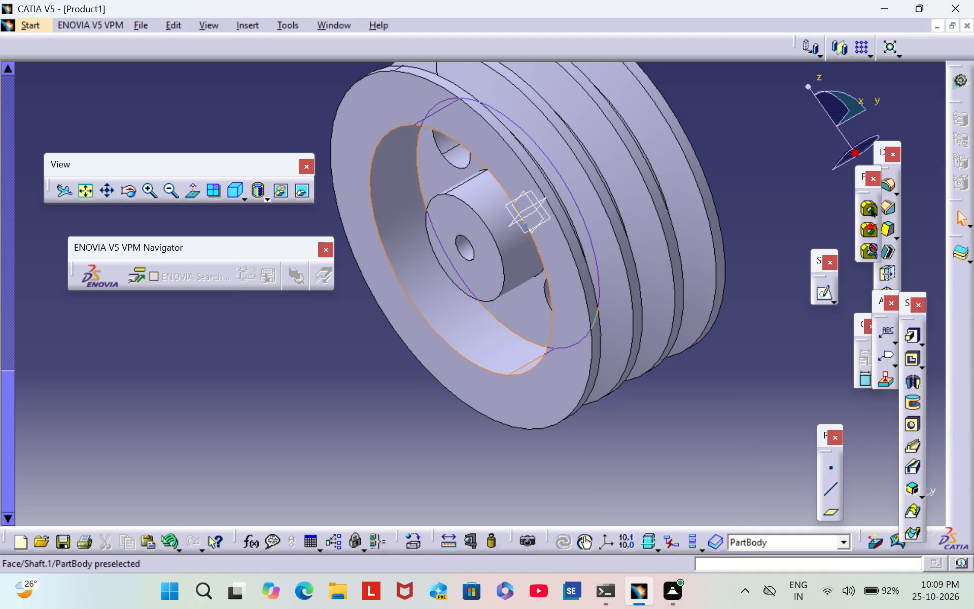
{"action": "scroll", "coordinate": [748, 142], "scroll_direction": "down", "scroll_amount": 1}
{"action": "middle_click_drag", "start_coordinate": [748, 142], "coordinate": [726, 214]}
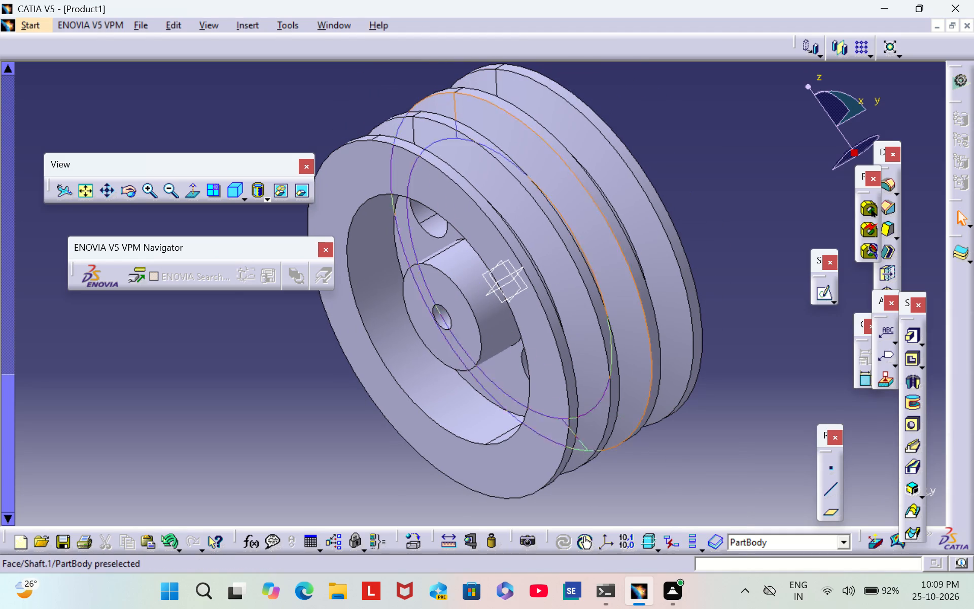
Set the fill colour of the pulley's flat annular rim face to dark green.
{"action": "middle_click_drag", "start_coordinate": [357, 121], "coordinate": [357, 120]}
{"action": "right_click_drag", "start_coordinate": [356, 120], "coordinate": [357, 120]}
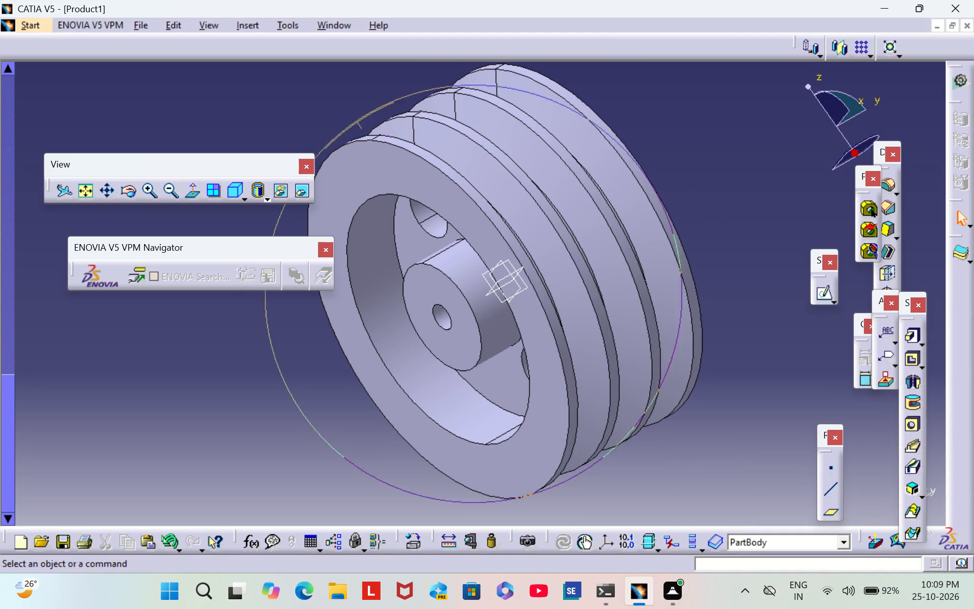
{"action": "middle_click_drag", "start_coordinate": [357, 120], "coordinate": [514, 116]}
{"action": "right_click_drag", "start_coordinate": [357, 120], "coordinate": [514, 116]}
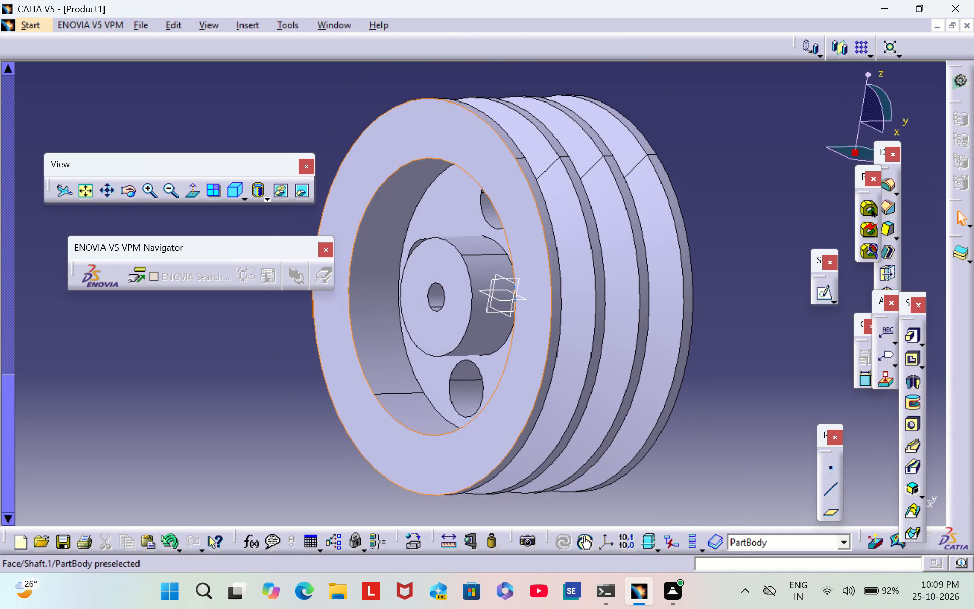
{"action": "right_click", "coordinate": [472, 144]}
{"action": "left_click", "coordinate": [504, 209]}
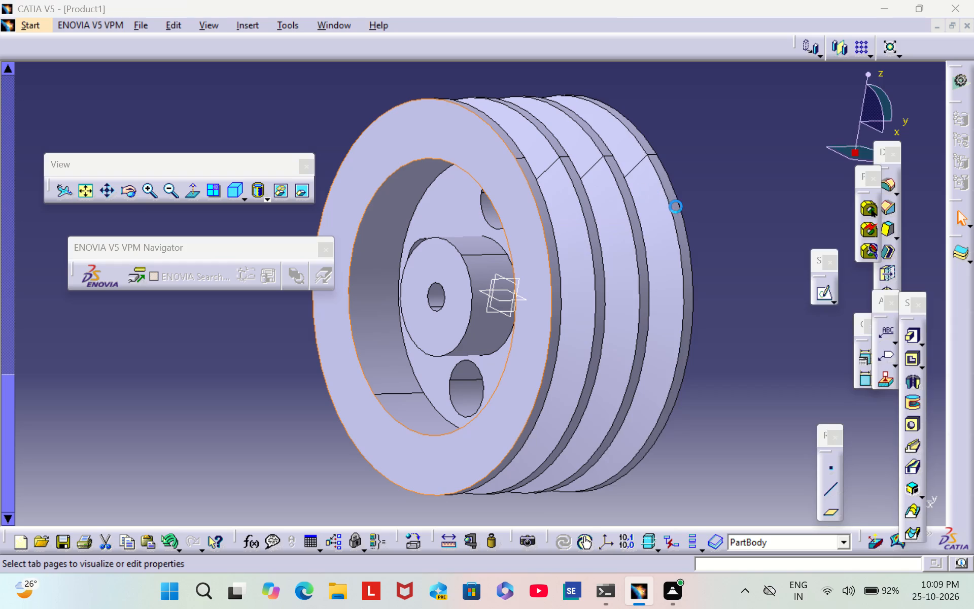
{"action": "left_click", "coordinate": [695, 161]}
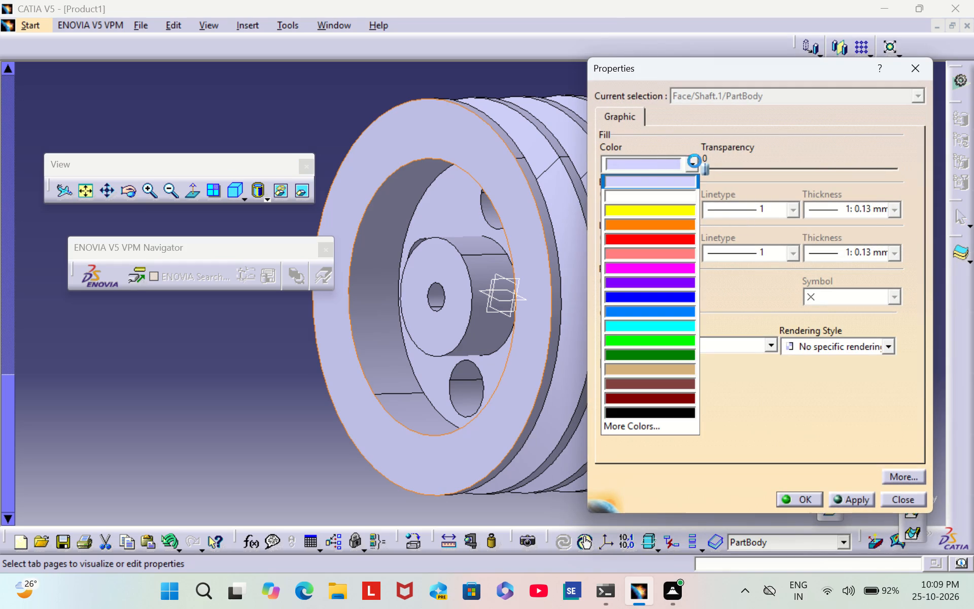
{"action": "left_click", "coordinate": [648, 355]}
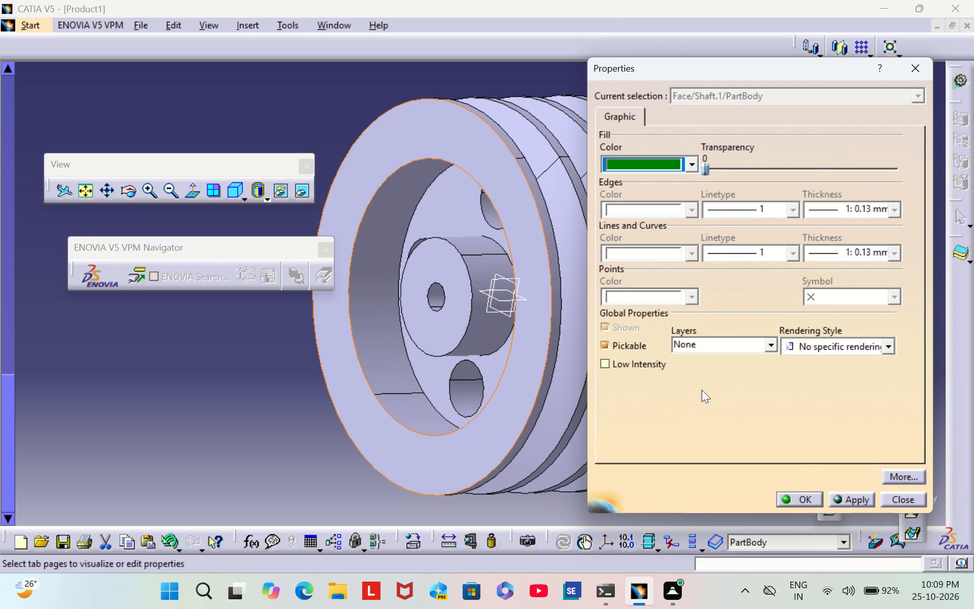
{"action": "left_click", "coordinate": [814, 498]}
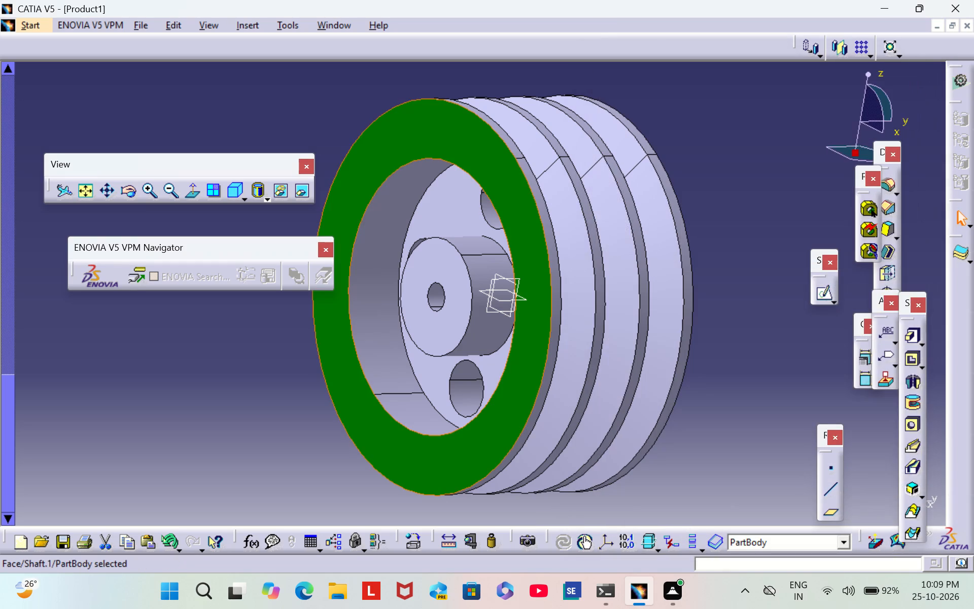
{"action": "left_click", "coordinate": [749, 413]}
Recolour the green annular rim face with the periwinkle blue from the additional basic colours.
{"action": "right_click", "coordinate": [528, 235]}
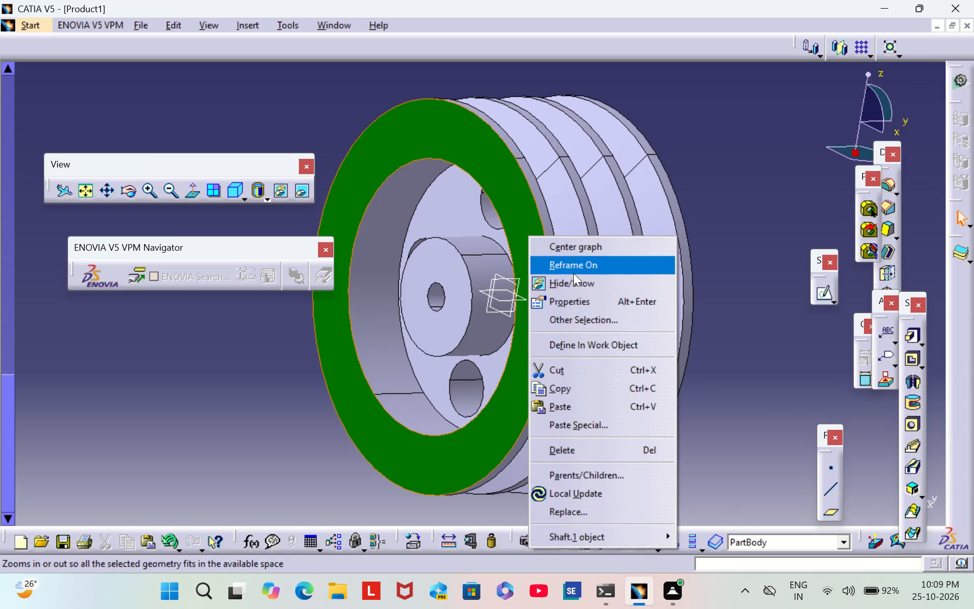
{"action": "left_click", "coordinate": [575, 299]}
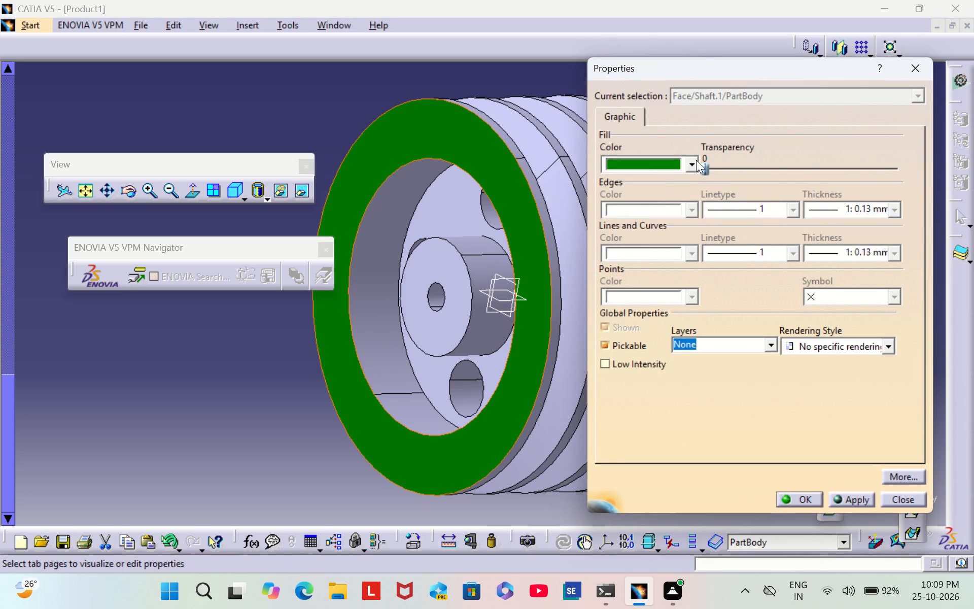
{"action": "left_click", "coordinate": [696, 160]}
{"action": "left_click", "coordinate": [662, 428]}
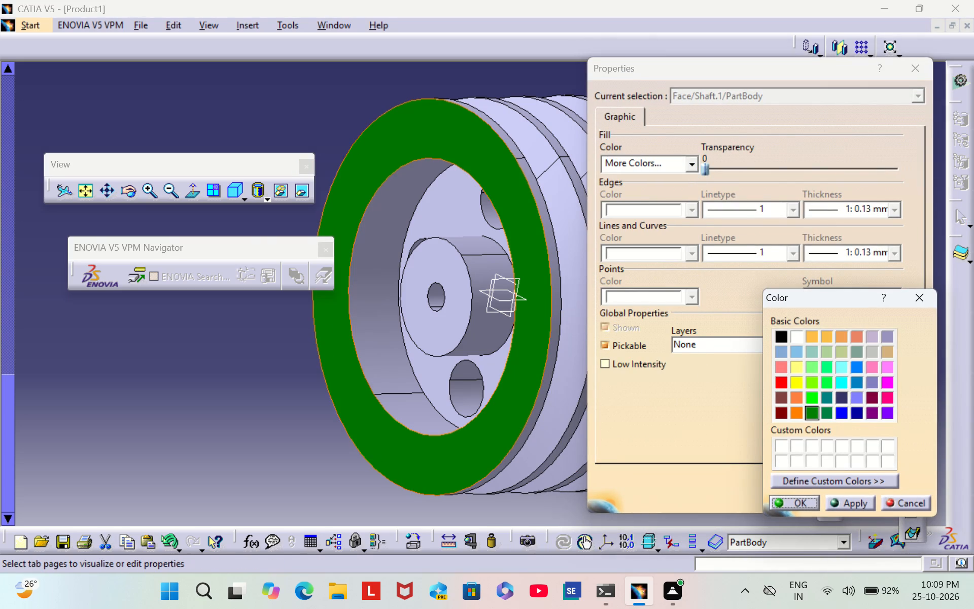
{"action": "left_click", "coordinate": [857, 399]}
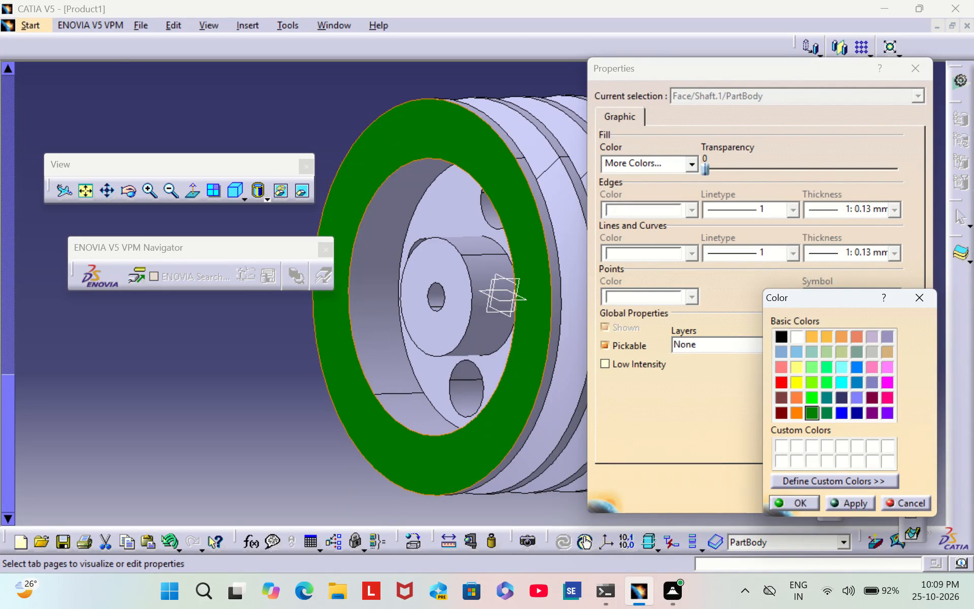
{"action": "left_click", "coordinate": [798, 500]}
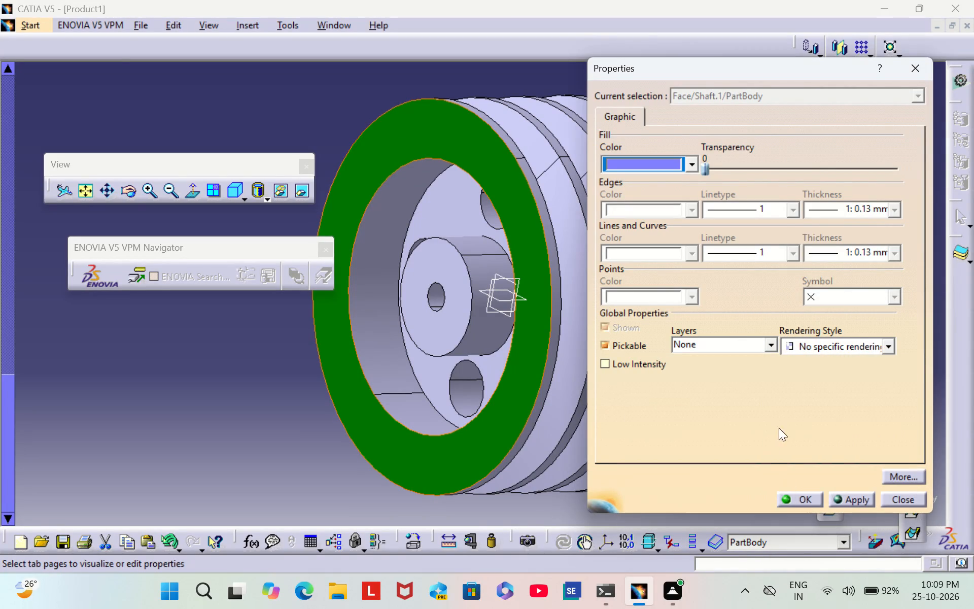
{"action": "left_click", "coordinate": [801, 494]}
{"action": "left_click", "coordinate": [760, 322]}
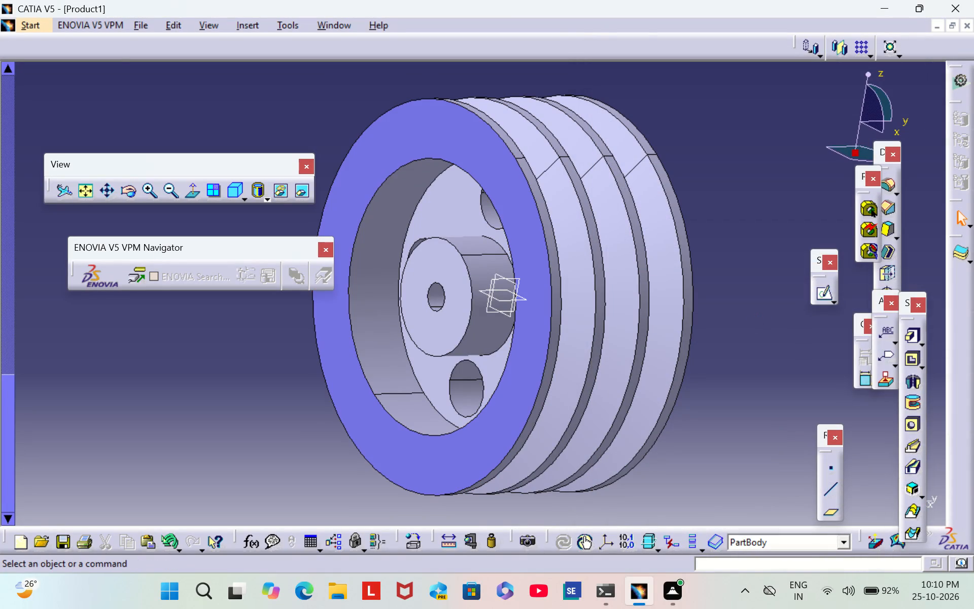
Set the fill colour of the annular rim face on the pulley's opposite side to the same periwinkle blue from the additional colours.
{"action": "middle_click_drag", "start_coordinate": [741, 285], "coordinate": [563, 308]}
{"action": "right_click_drag", "start_coordinate": [741, 285], "coordinate": [563, 308]}
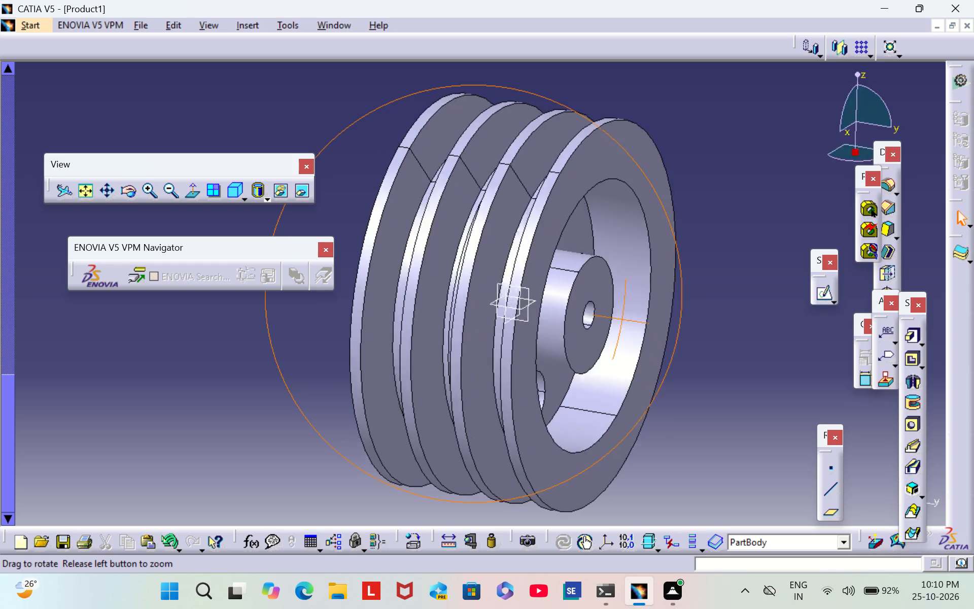
{"action": "middle_click_drag", "start_coordinate": [563, 308], "coordinate": [449, 271]}
{"action": "right_click_drag", "start_coordinate": [563, 308], "coordinate": [449, 271]}
{"action": "right_click", "coordinate": [638, 187]}
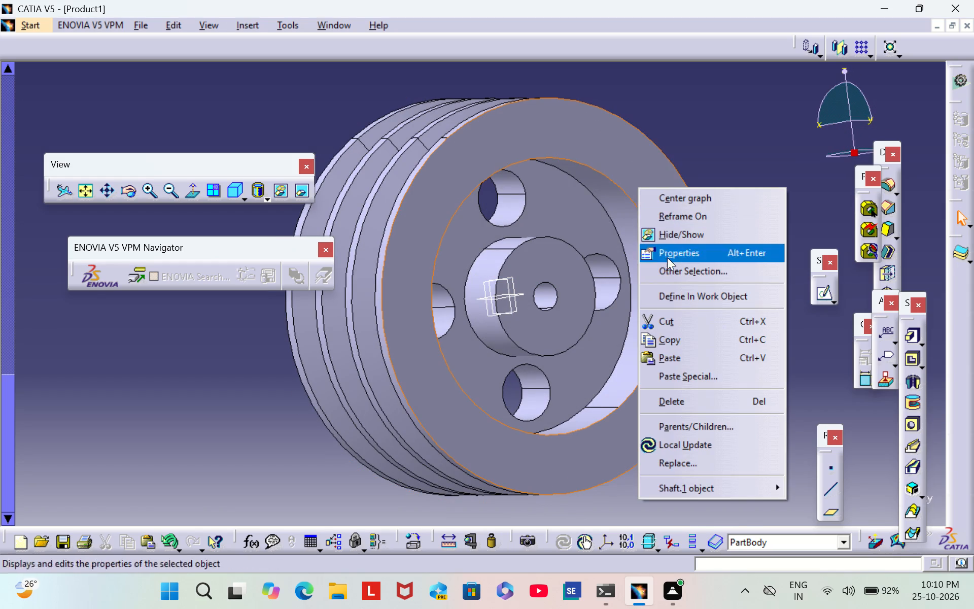
{"action": "left_click", "coordinate": [674, 254]}
{"action": "left_click", "coordinate": [693, 170]}
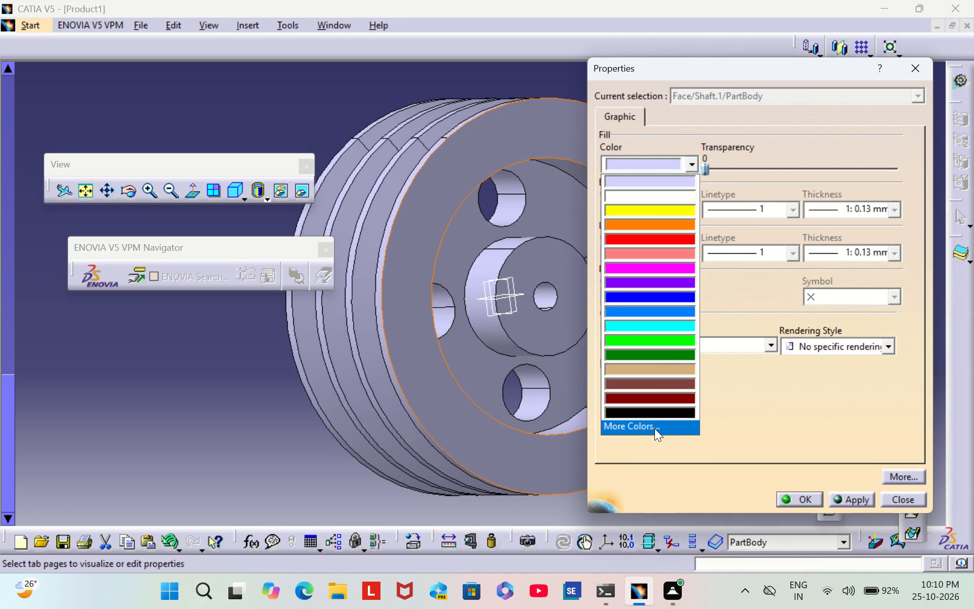
{"action": "left_click", "coordinate": [654, 428]}
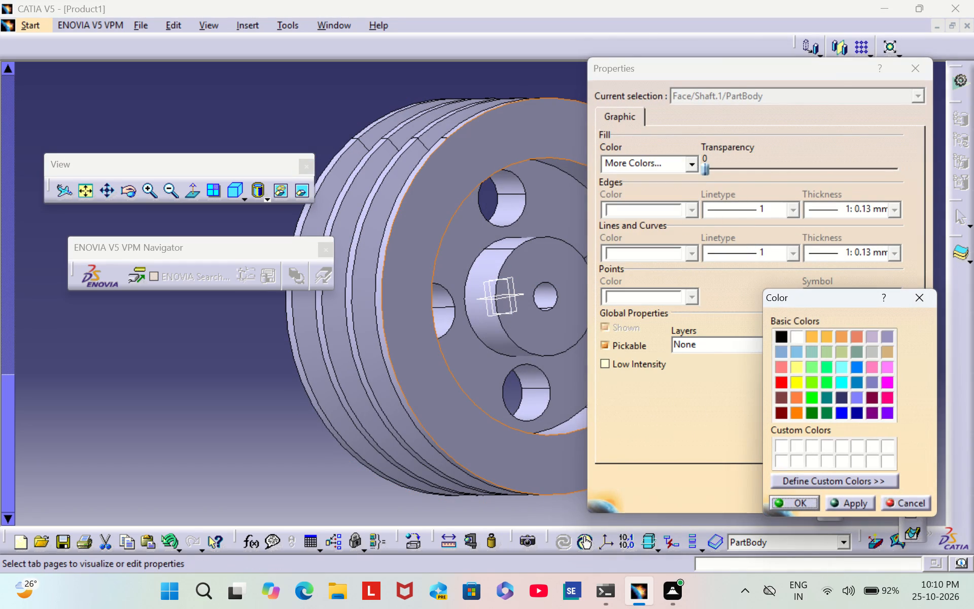
{"action": "left_click", "coordinate": [856, 396]}
{"action": "left_click", "coordinate": [795, 498]}
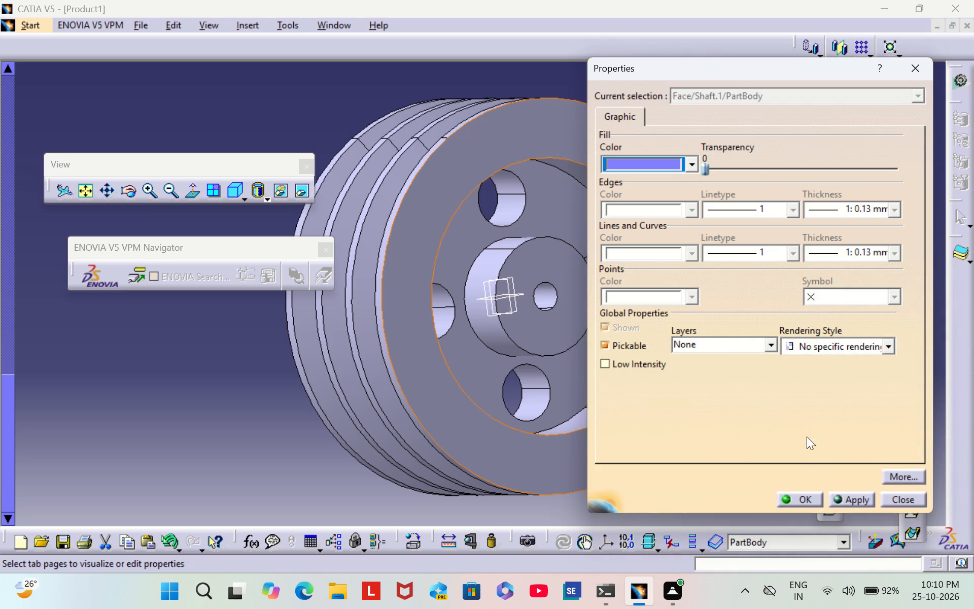
{"action": "left_click", "coordinate": [804, 497]}
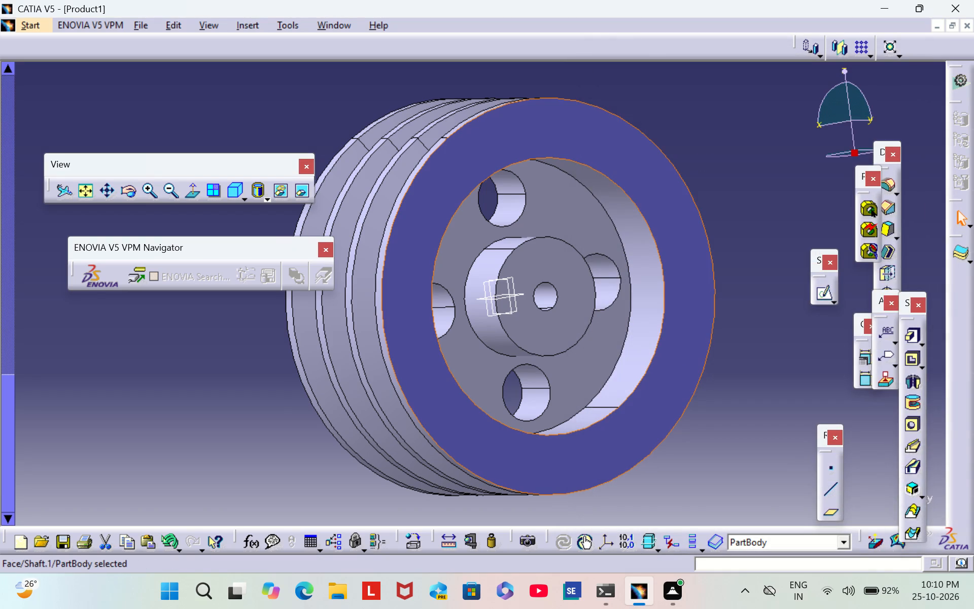
{"action": "left_click", "coordinate": [702, 163]}
Set the fill colour of the groove side face nearest the pulley's rim face to periwinkle blue from the additional basic colours.
{"action": "middle_click_drag", "start_coordinate": [362, 130], "coordinate": [483, 190]}
{"action": "right_click_drag", "start_coordinate": [363, 132], "coordinate": [483, 190]}
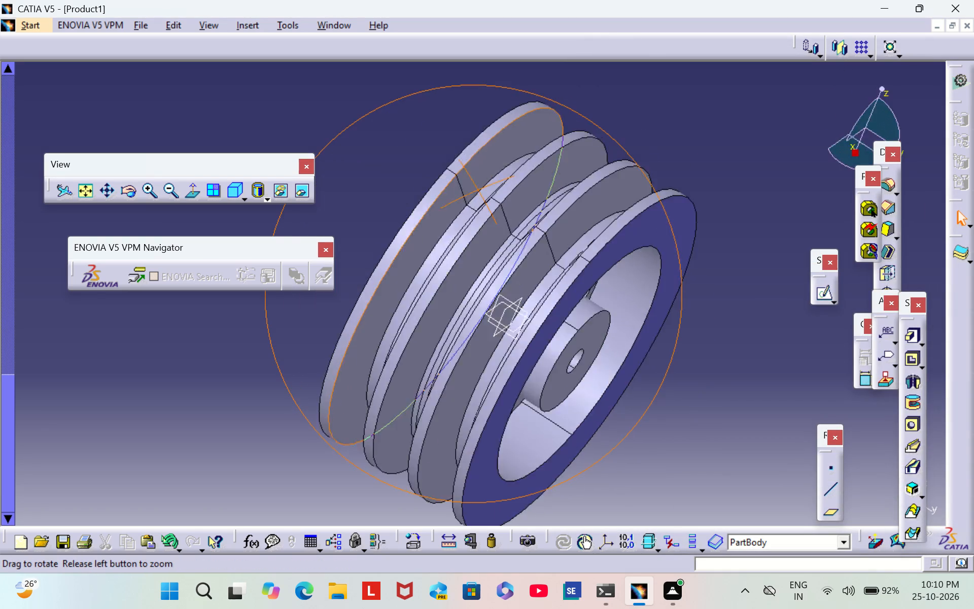
{"action": "middle_click_drag", "start_coordinate": [483, 190], "coordinate": [456, 285]}
{"action": "right_click_drag", "start_coordinate": [483, 190], "coordinate": [456, 285]}
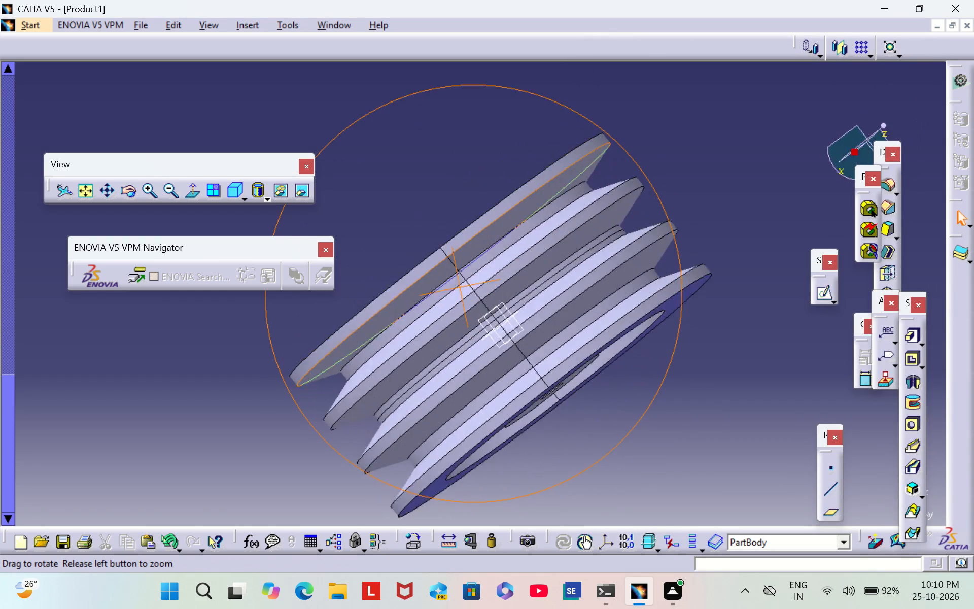
{"action": "right_click_drag", "start_coordinate": [456, 285], "coordinate": [435, 197]}
{"action": "middle_click_drag", "start_coordinate": [456, 285], "coordinate": [435, 197]}
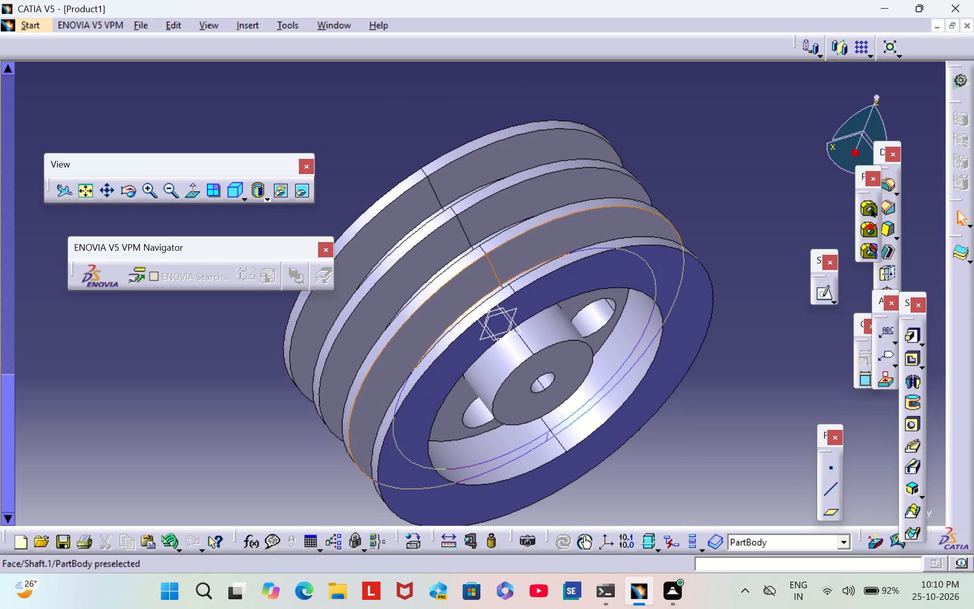
{"action": "right_click", "coordinate": [539, 246]}
{"action": "left_click", "coordinate": [617, 316]}
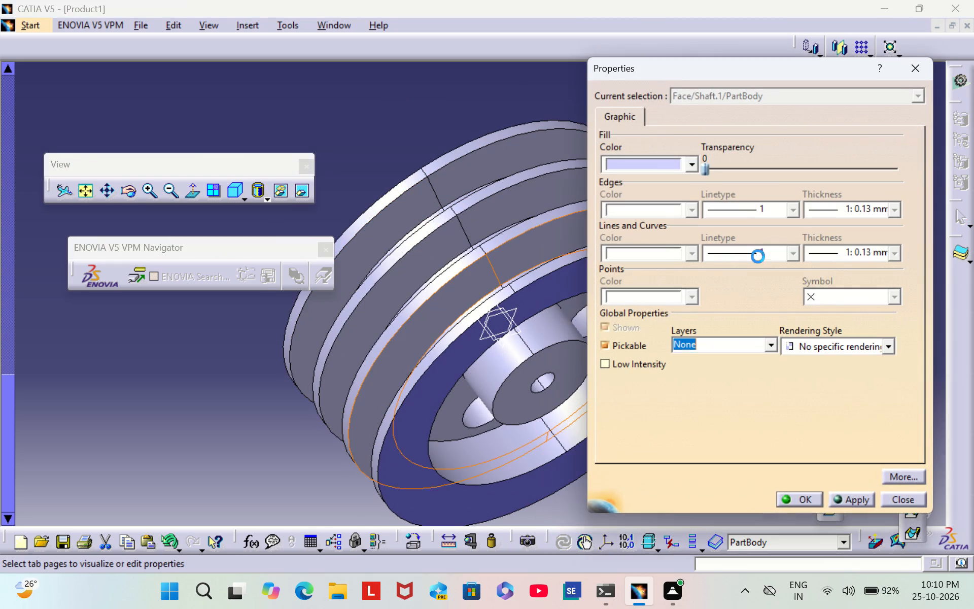
{"action": "left_click", "coordinate": [691, 164]}
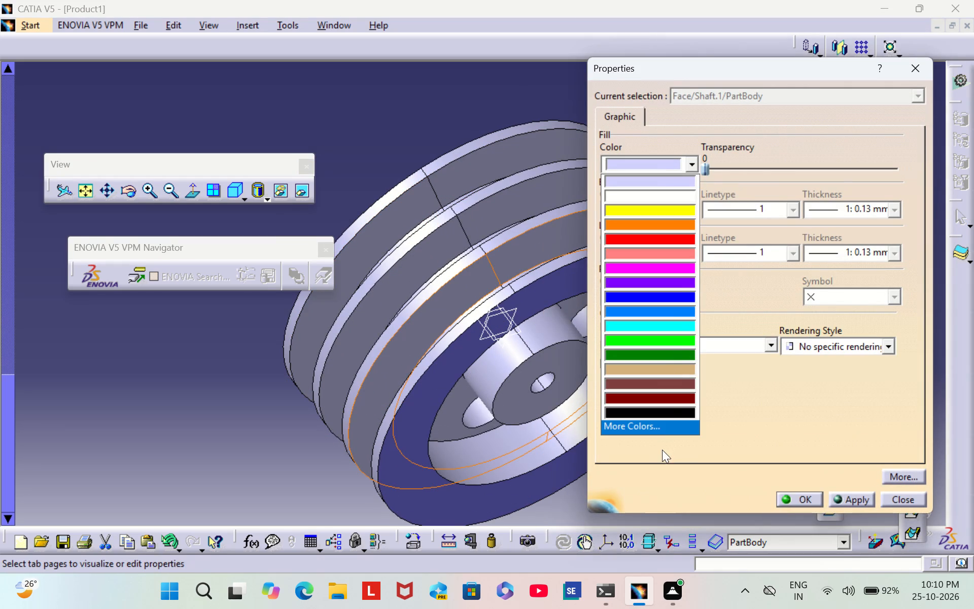
{"action": "left_click", "coordinate": [658, 427]}
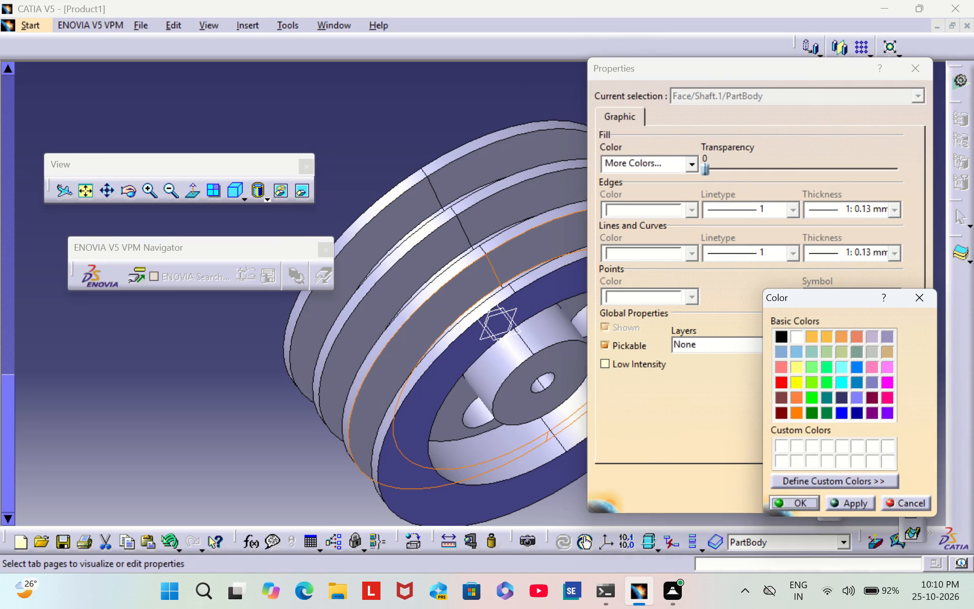
{"action": "left_click", "coordinate": [854, 399]}
{"action": "left_click", "coordinate": [795, 502]}
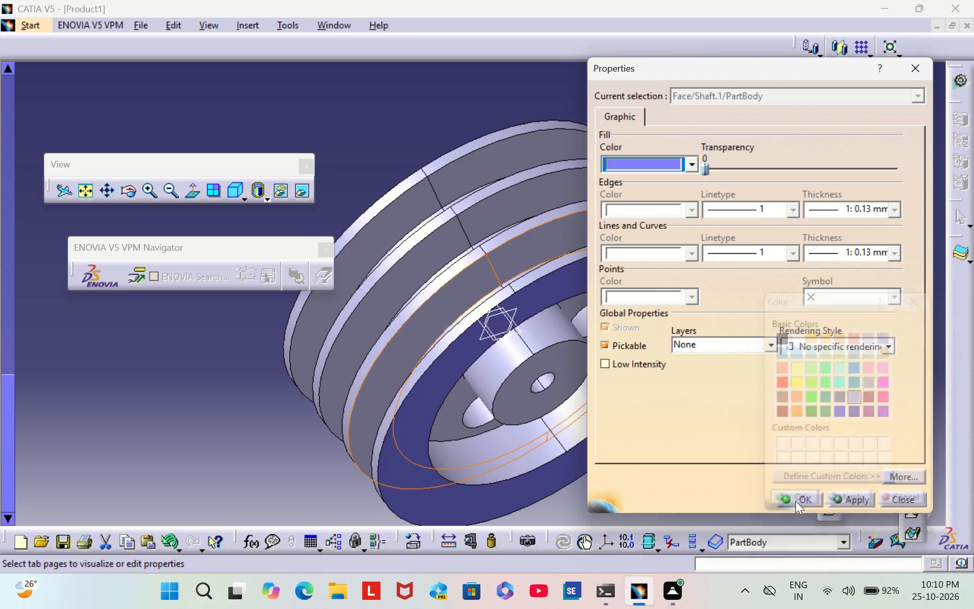
{"action": "left_click", "coordinate": [810, 490]}
{"action": "left_click", "coordinate": [806, 497]}
{"action": "left_click", "coordinate": [747, 318]}
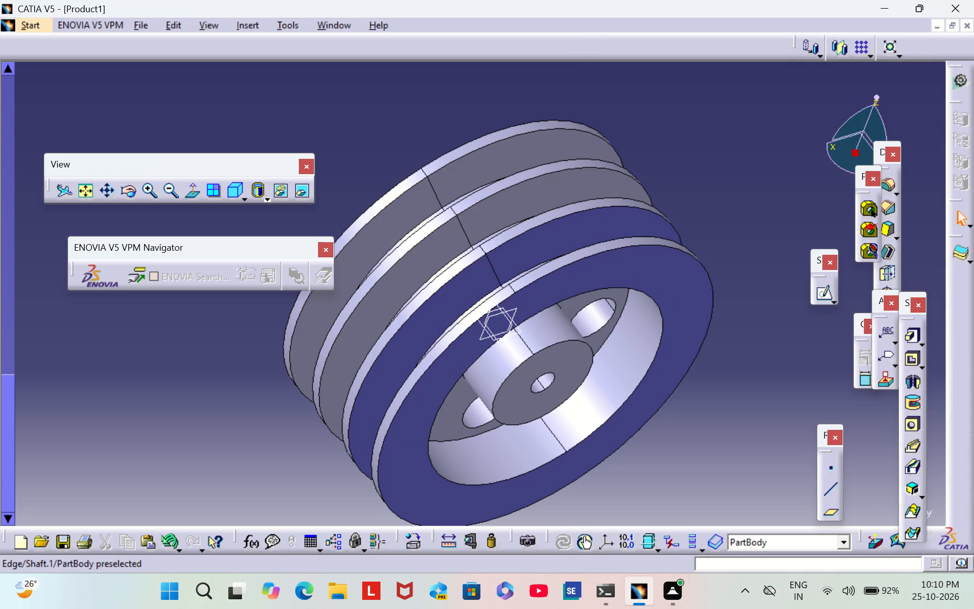
Set the fill colour of the matching side face in the groove farthest from that rim face to the same periwinkle blue.
{"action": "right_click", "coordinate": [482, 155]}
{"action": "left_click", "coordinate": [531, 216]}
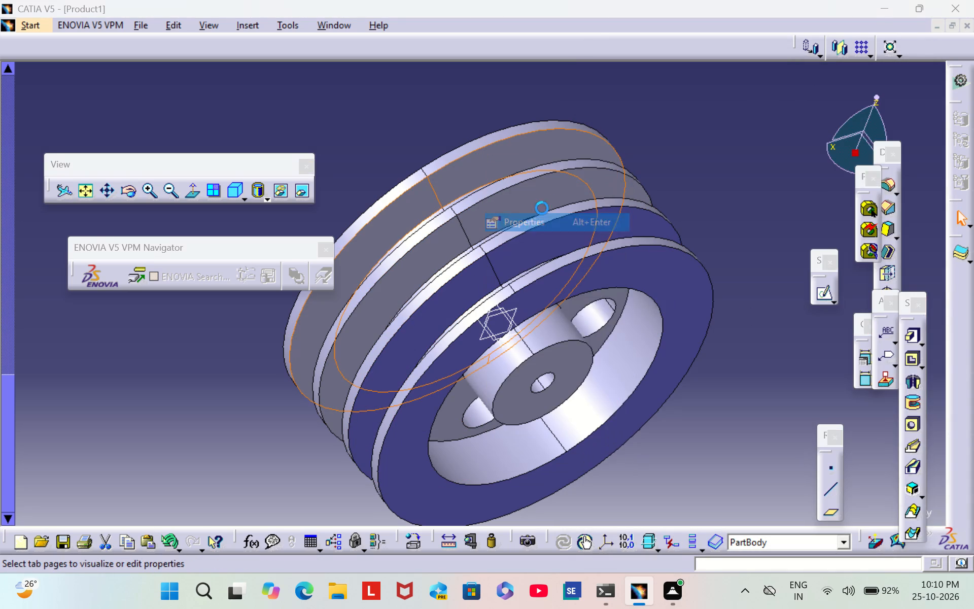
{"action": "left_click", "coordinate": [692, 166]}
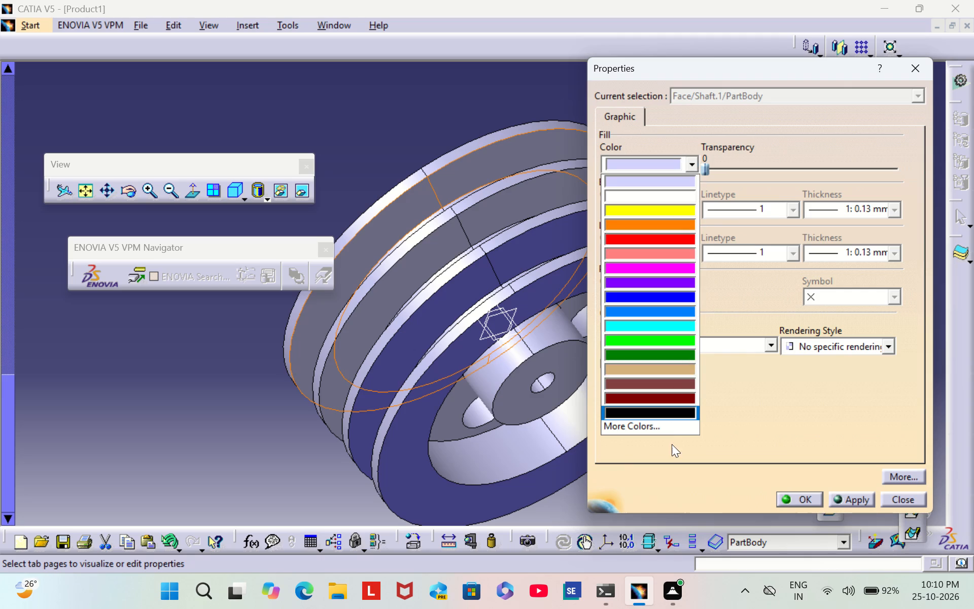
{"action": "left_click", "coordinate": [657, 425]}
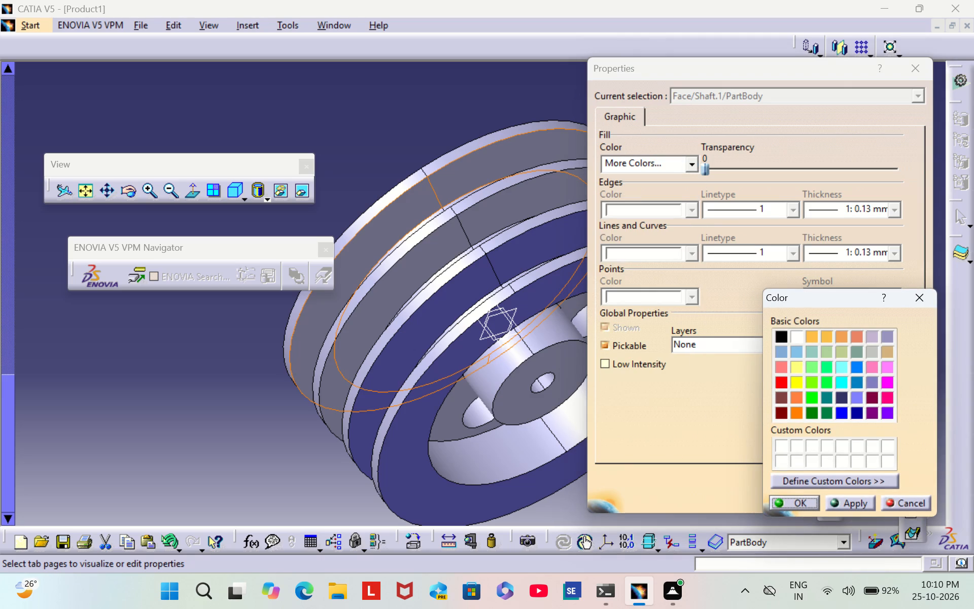
{"action": "left_click", "coordinate": [859, 396]}
{"action": "left_click", "coordinate": [791, 507]}
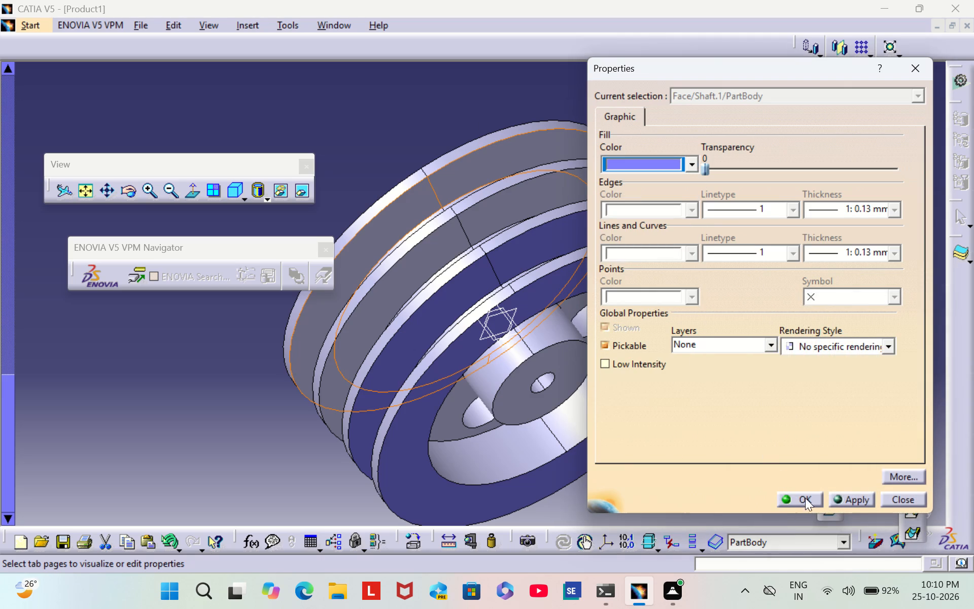
{"action": "left_click", "coordinate": [805, 496]}
{"action": "left_click", "coordinate": [448, 143]}
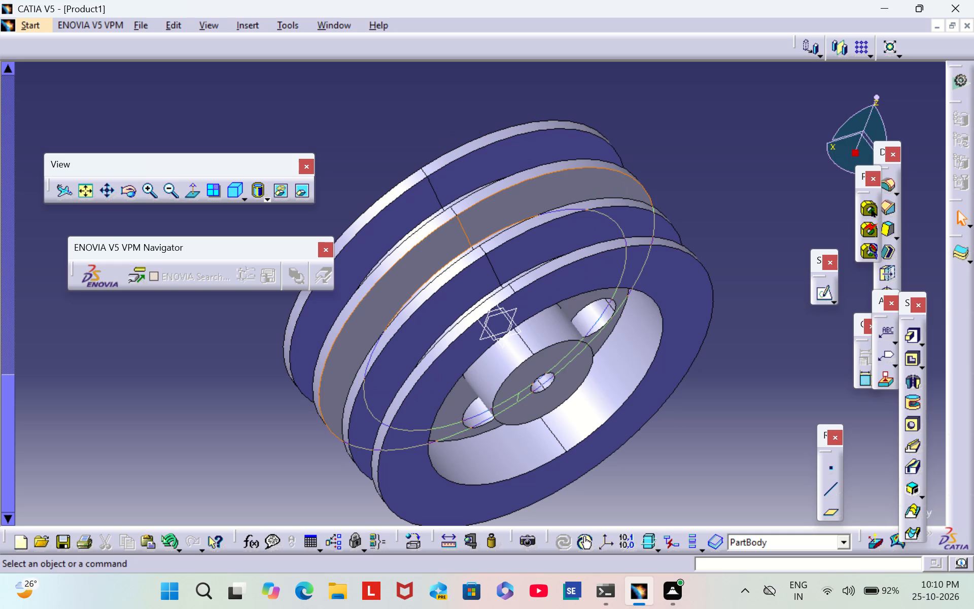
Set the fill colour of the matching side face in the middle groove to the same periwinkle blue.
{"action": "right_click", "coordinate": [516, 194]}
{"action": "left_click", "coordinate": [582, 262]}
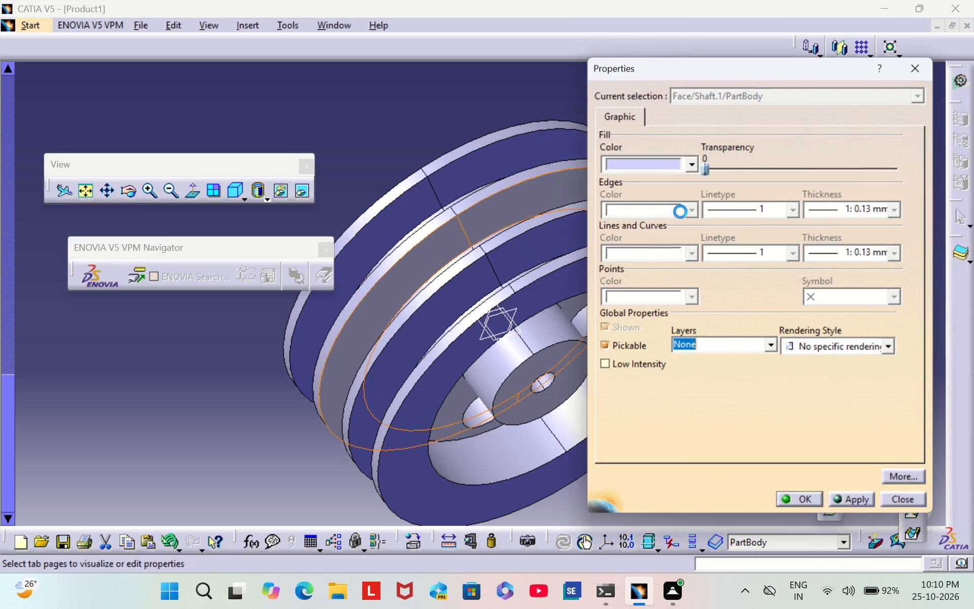
{"action": "left_click", "coordinate": [693, 161]}
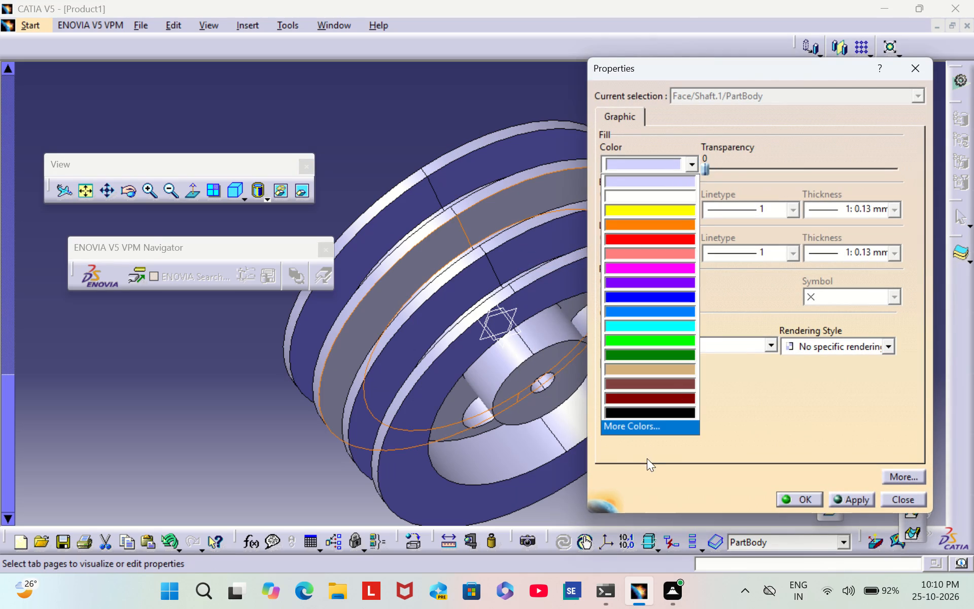
{"action": "left_click", "coordinate": [647, 424]}
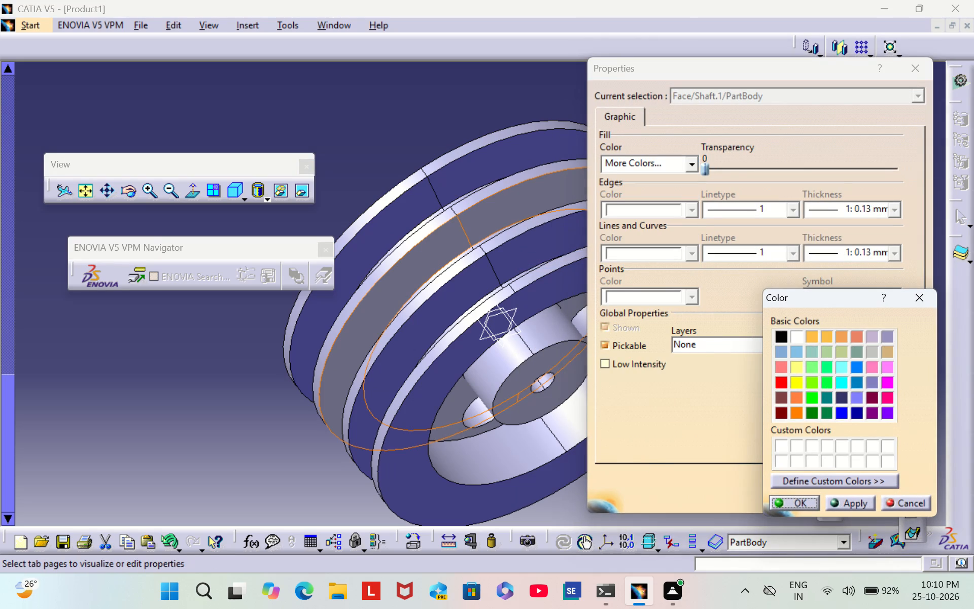
{"action": "left_click", "coordinate": [855, 398]}
{"action": "left_click", "coordinate": [807, 499]}
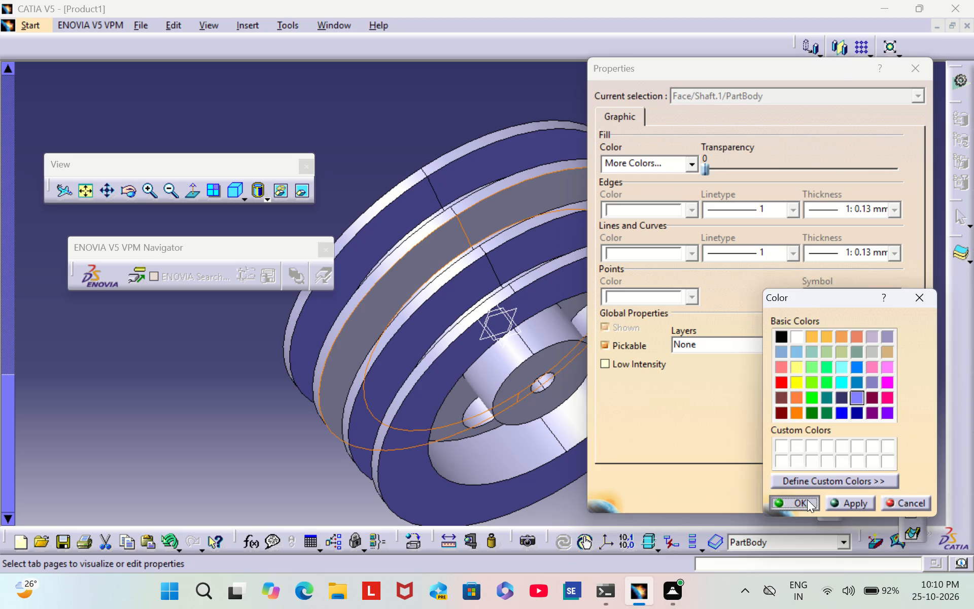
{"action": "left_click", "coordinate": [815, 500]}
{"action": "left_click", "coordinate": [718, 211]}
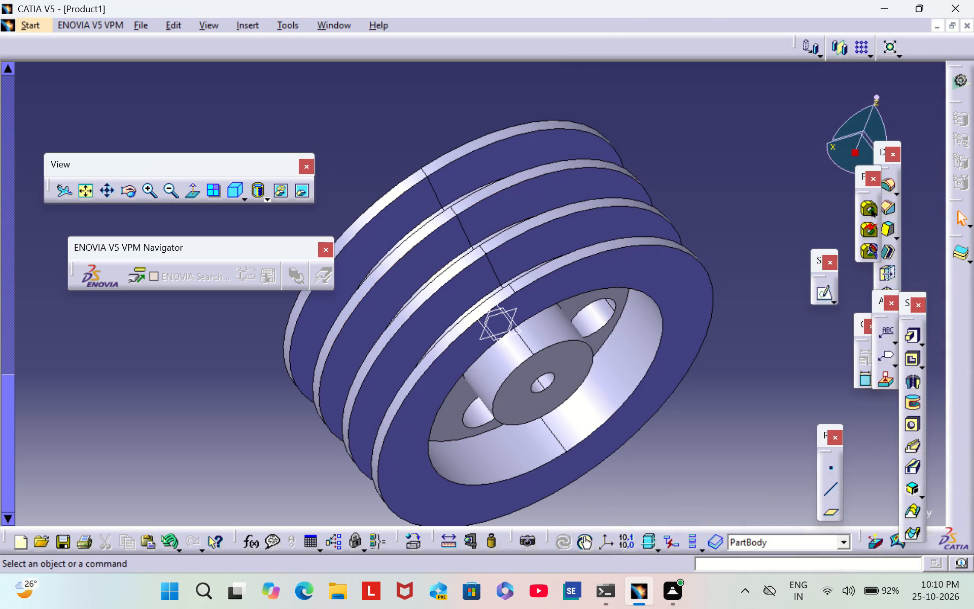
Set the fill colour of the whole Shaft.1 feature to the same periwinkle blue from the additional basic colours.
{"action": "middle_click_drag", "start_coordinate": [713, 209], "coordinate": [446, 443]}
{"action": "scroll", "coordinate": [712, 209], "scroll_direction": "down", "scroll_amount": 1}
{"action": "right_click_drag", "start_coordinate": [711, 210], "coordinate": [446, 443]}
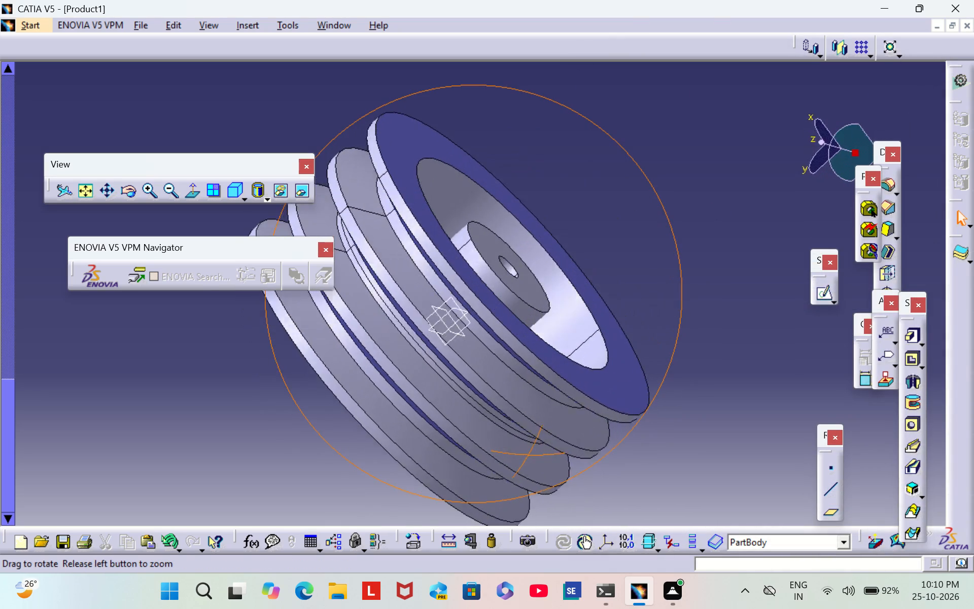
{"action": "right_click_drag", "start_coordinate": [446, 443], "coordinate": [404, 447]}
{"action": "middle_click_drag", "start_coordinate": [446, 443], "coordinate": [404, 447]}
{"action": "right_click", "coordinate": [423, 374]}
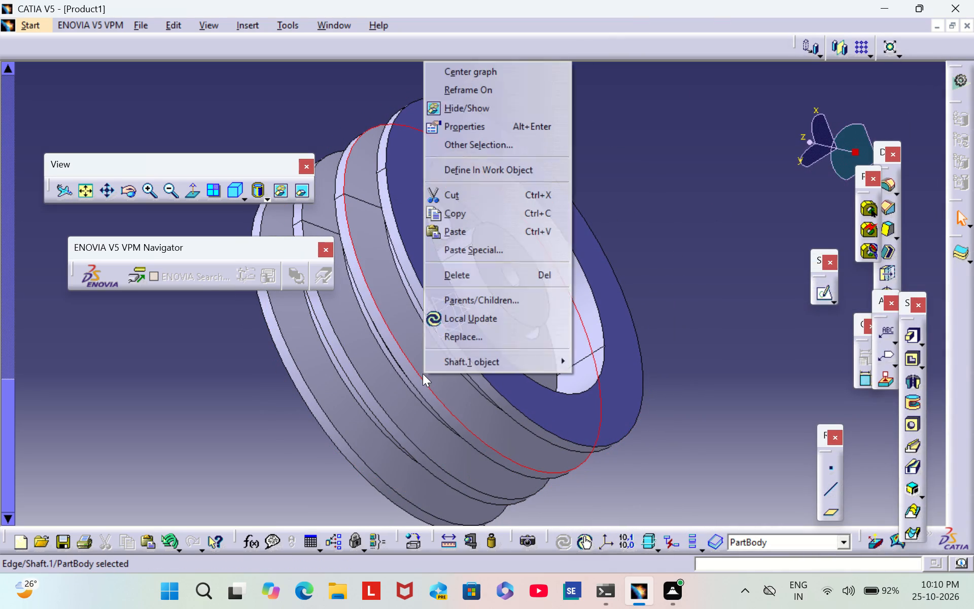
{"action": "left_click", "coordinate": [480, 124]}
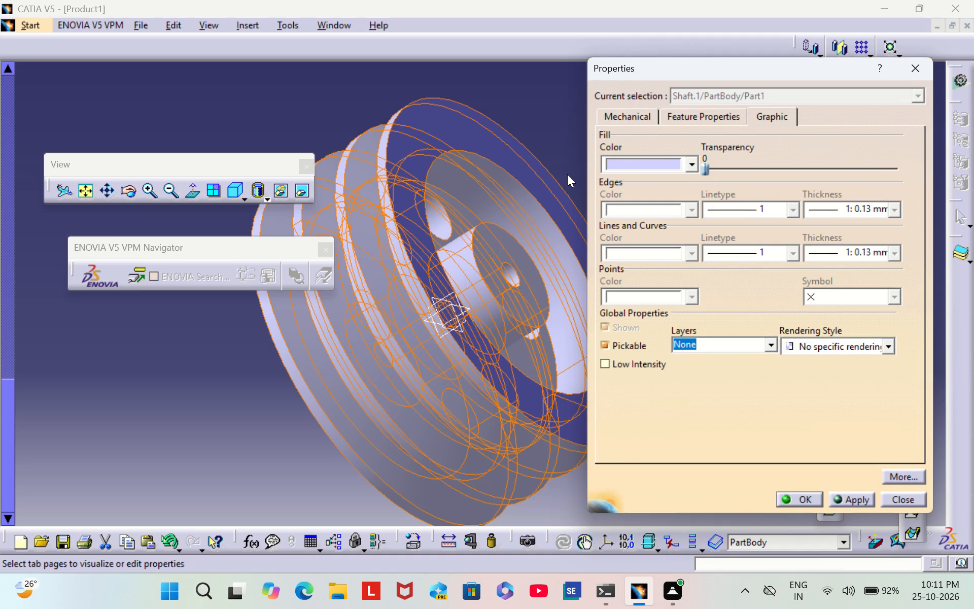
{"action": "left_click", "coordinate": [692, 163]}
{"action": "left_click", "coordinate": [672, 427]}
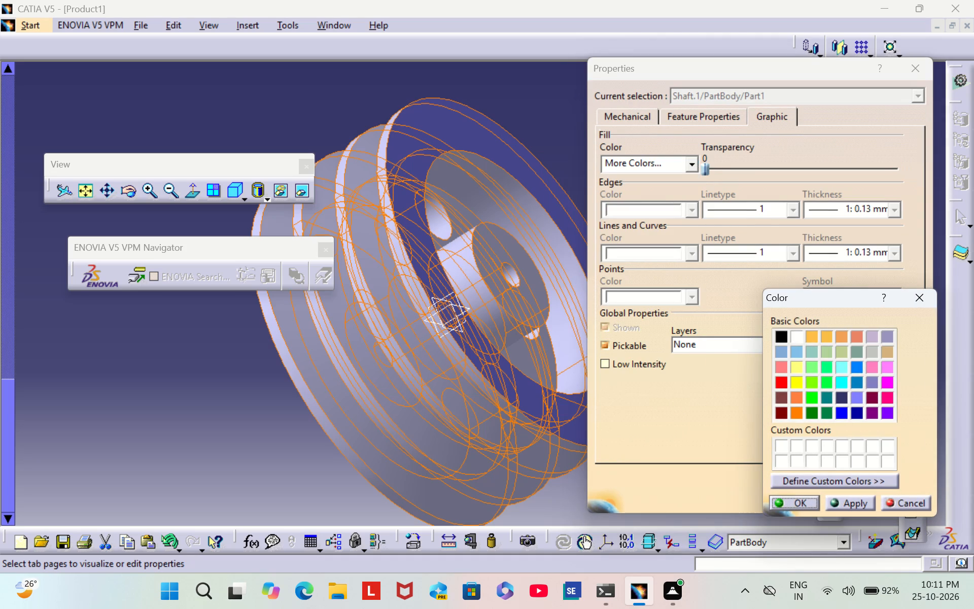
{"action": "left_click", "coordinate": [855, 395]}
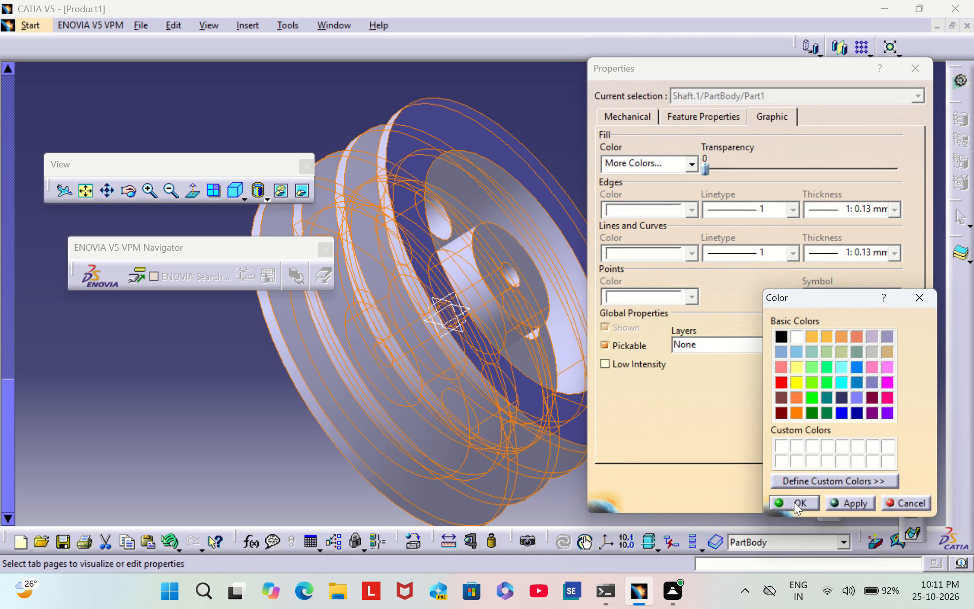
{"action": "left_click", "coordinate": [794, 500]}
{"action": "left_click", "coordinate": [805, 495]}
{"action": "left_click", "coordinate": [635, 191]}
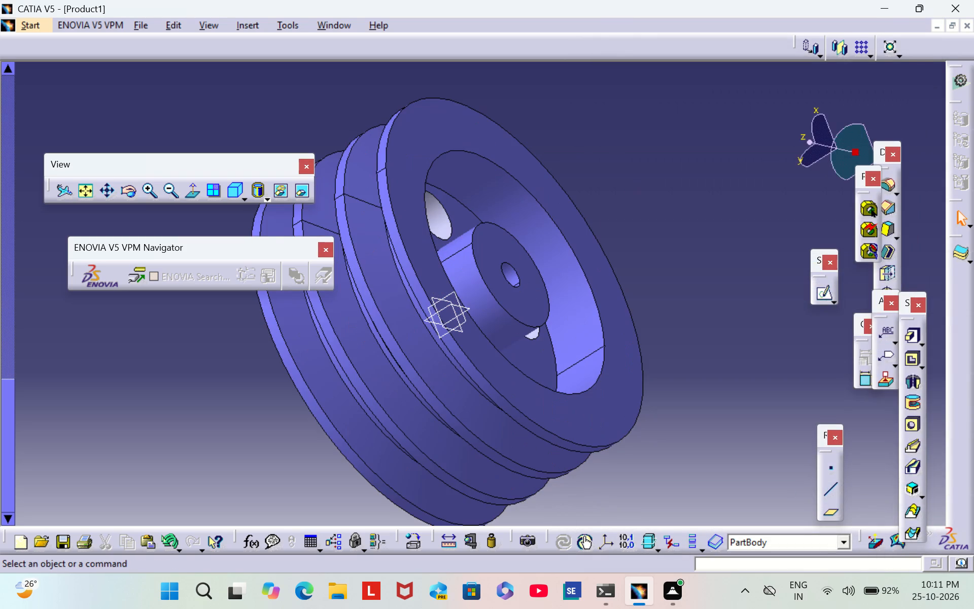
On the pulley's opposite side, set the fill colour of the groove side face nearest the rim face to violet from the additional basic colours.
{"action": "middle_click_drag", "start_coordinate": [648, 125], "coordinate": [481, 281]}
{"action": "right_click_drag", "start_coordinate": [648, 124], "coordinate": [481, 281]}
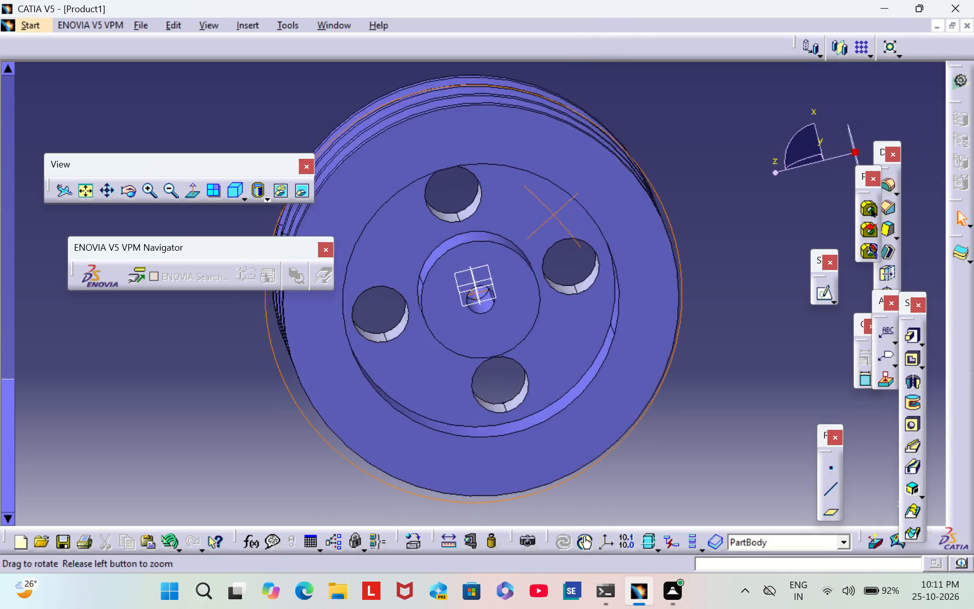
{"action": "middle_click_drag", "start_coordinate": [481, 281], "coordinate": [640, 252]}
{"action": "right_click_drag", "start_coordinate": [481, 281], "coordinate": [640, 252]}
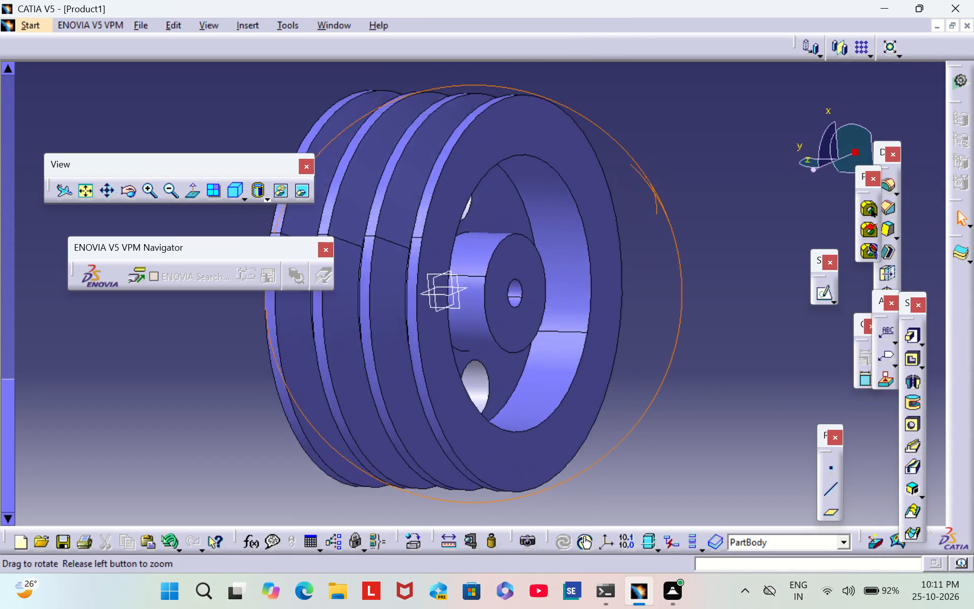
{"action": "right_click_drag", "start_coordinate": [640, 252], "coordinate": [632, 257]}
{"action": "middle_click_drag", "start_coordinate": [640, 252], "coordinate": [632, 258]}
{"action": "right_click", "coordinate": [382, 242]}
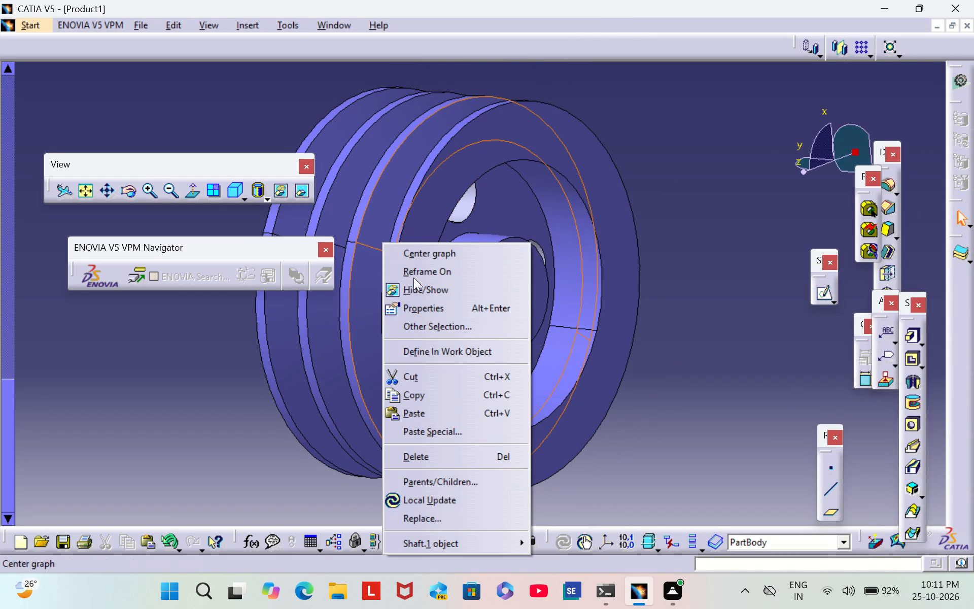
{"action": "left_click", "coordinate": [439, 309]}
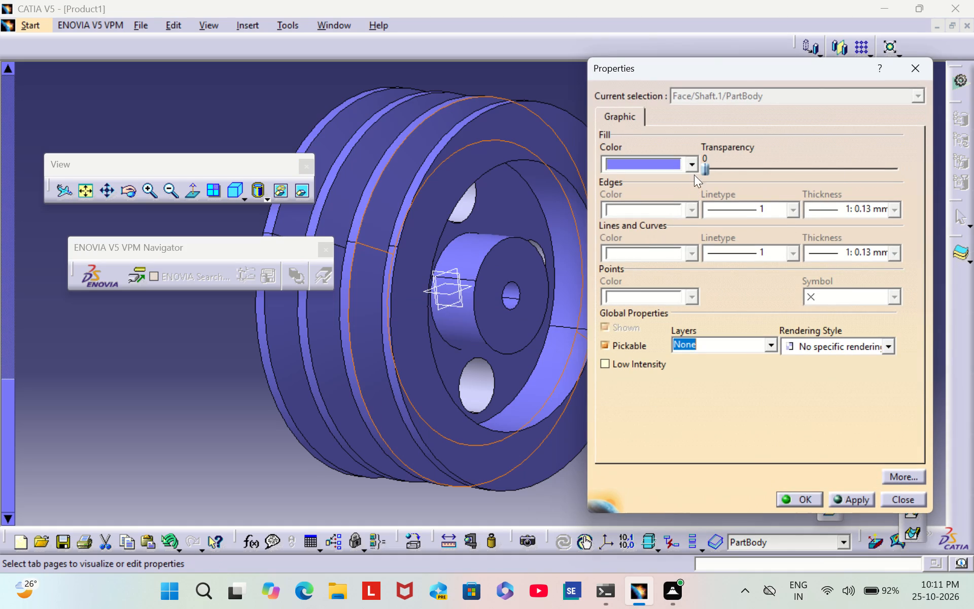
{"action": "left_click", "coordinate": [692, 163]}
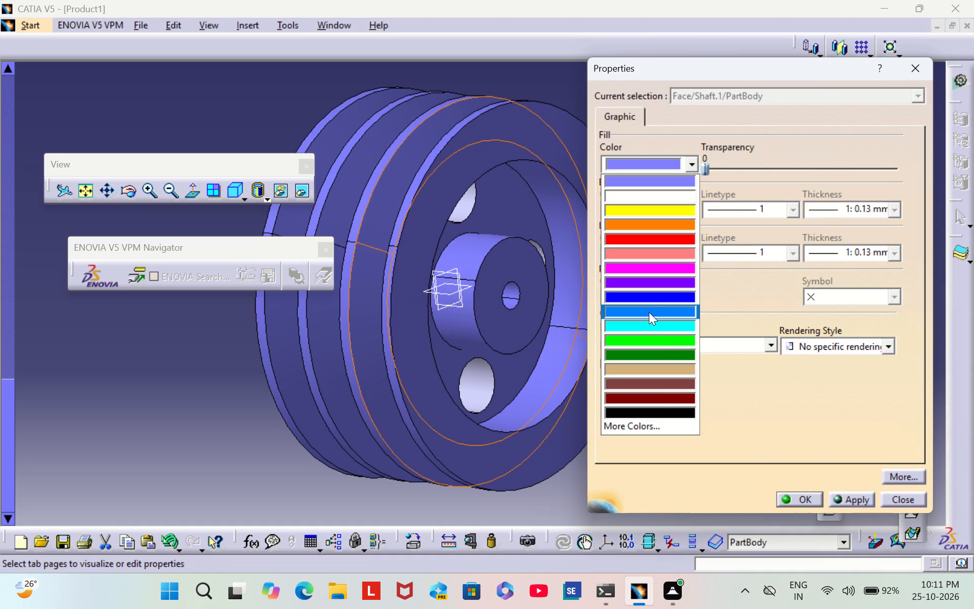
{"action": "left_click", "coordinate": [657, 422]}
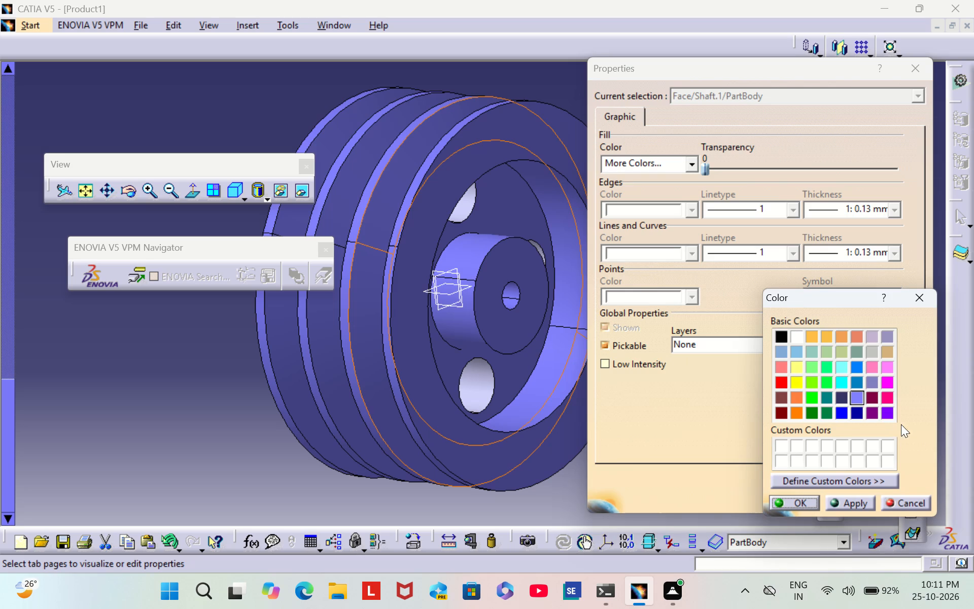
{"action": "left_click", "coordinate": [886, 413]}
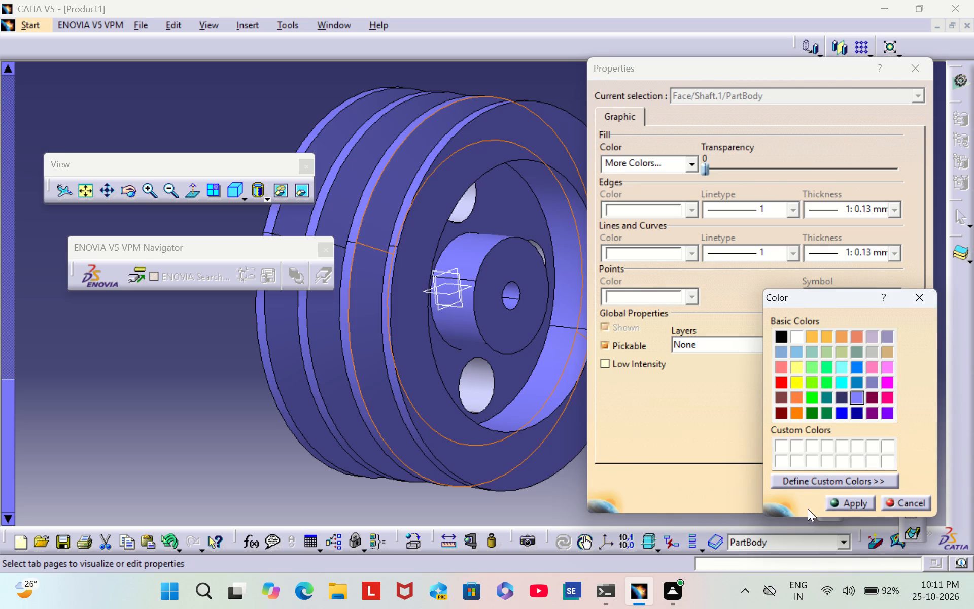
{"action": "left_click", "coordinate": [808, 509]}
{"action": "left_click", "coordinate": [808, 497]}
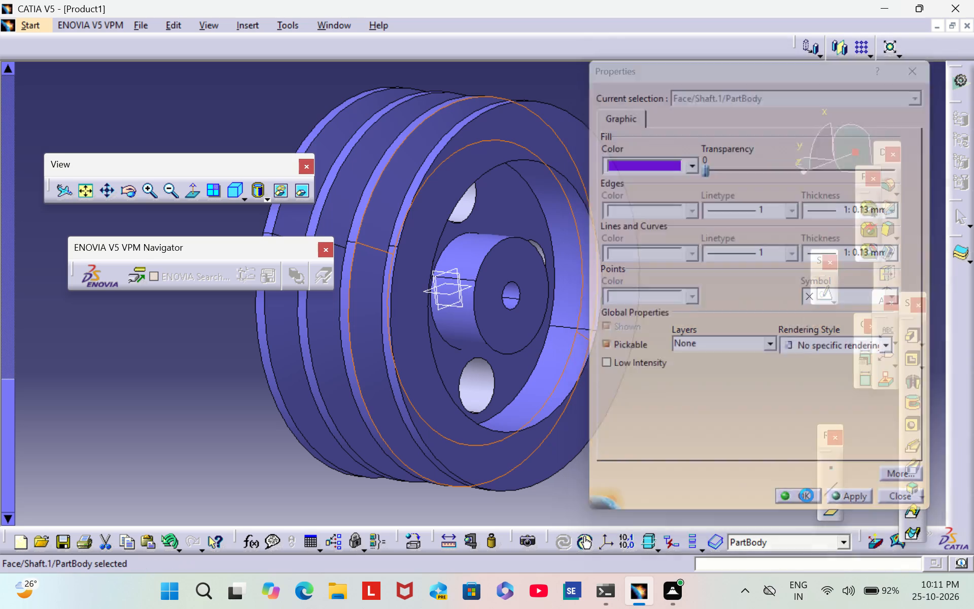
{"action": "left_click", "coordinate": [693, 243]}
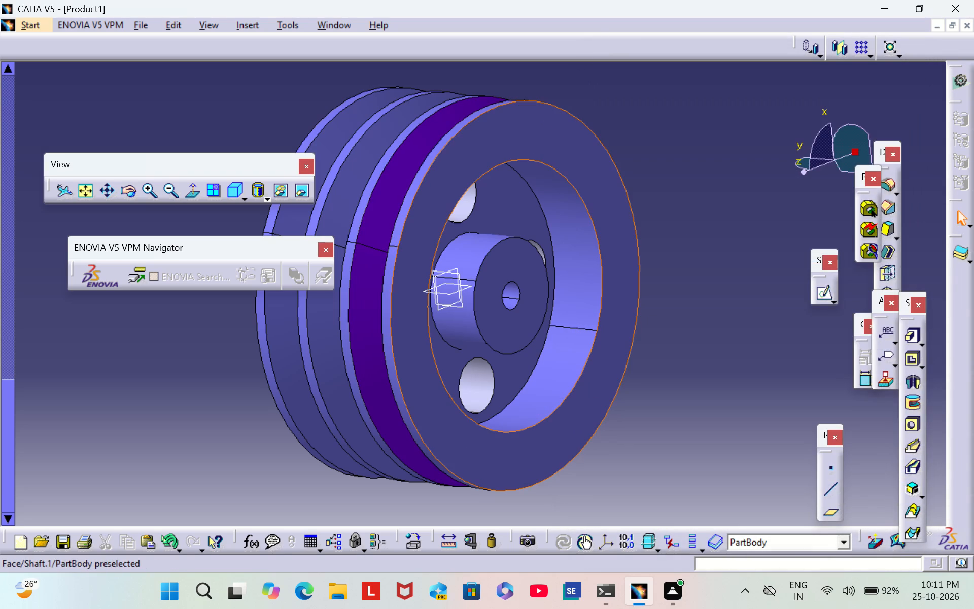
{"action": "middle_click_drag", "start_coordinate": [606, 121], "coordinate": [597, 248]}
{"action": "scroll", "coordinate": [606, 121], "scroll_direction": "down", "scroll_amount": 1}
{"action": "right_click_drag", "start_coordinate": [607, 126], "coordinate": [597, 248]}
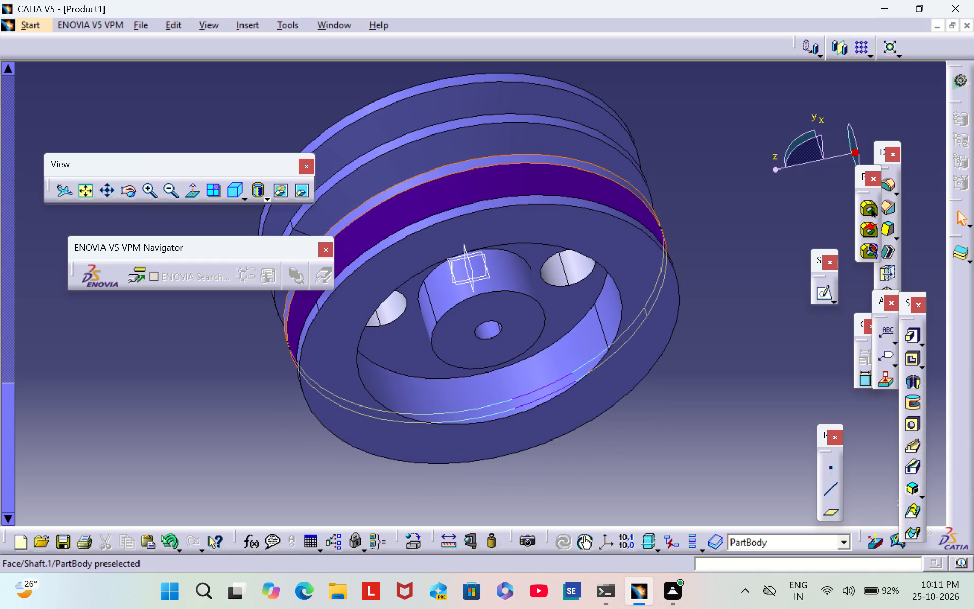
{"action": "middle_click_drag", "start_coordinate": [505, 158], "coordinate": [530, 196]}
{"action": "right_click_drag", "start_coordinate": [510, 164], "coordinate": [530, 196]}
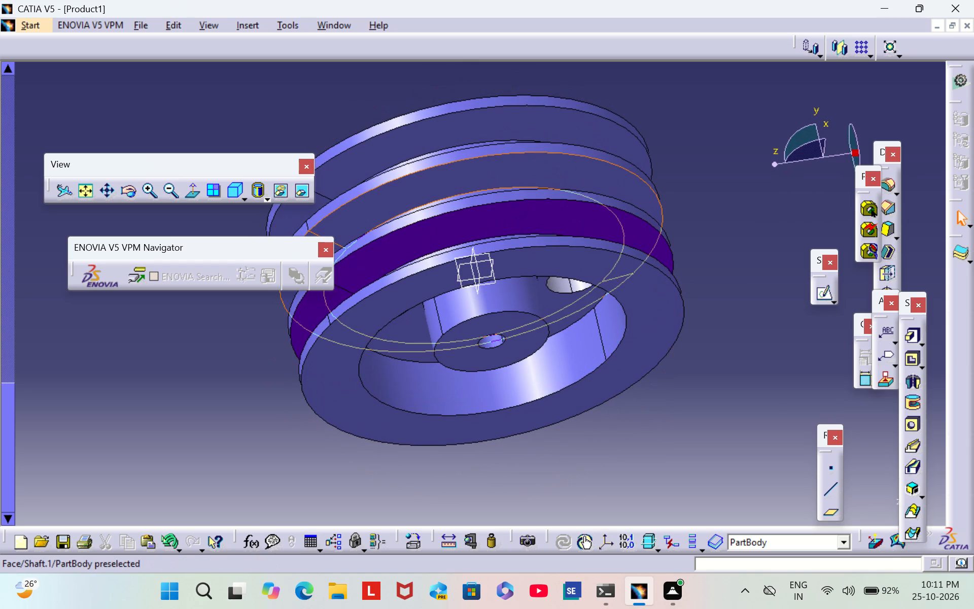
Set the fill colour of the matching side face in the middle groove to violet from the additional basic colours.
{"action": "right_click", "coordinate": [531, 158]}
{"action": "left_click", "coordinate": [585, 226]}
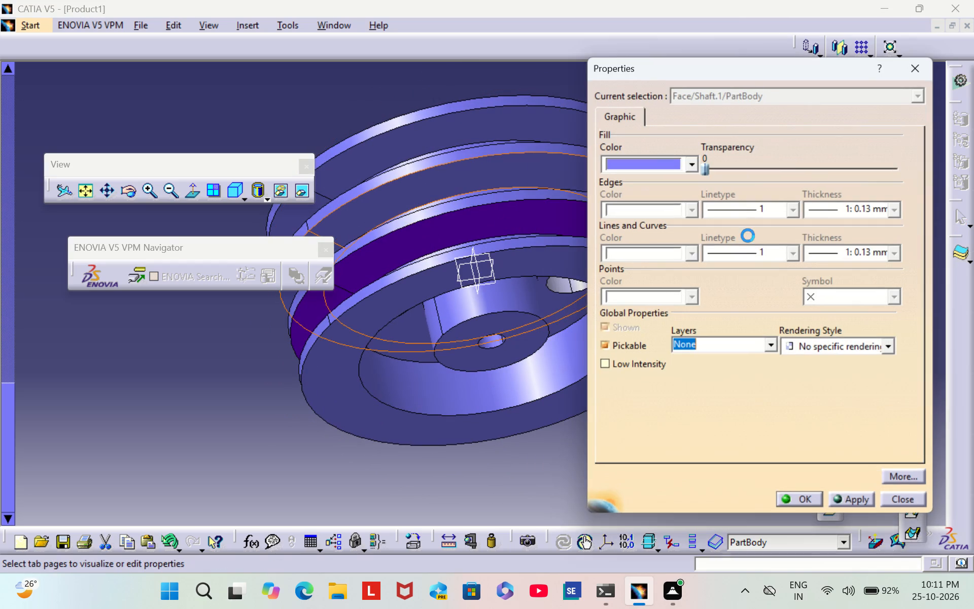
{"action": "left_click", "coordinate": [694, 162]}
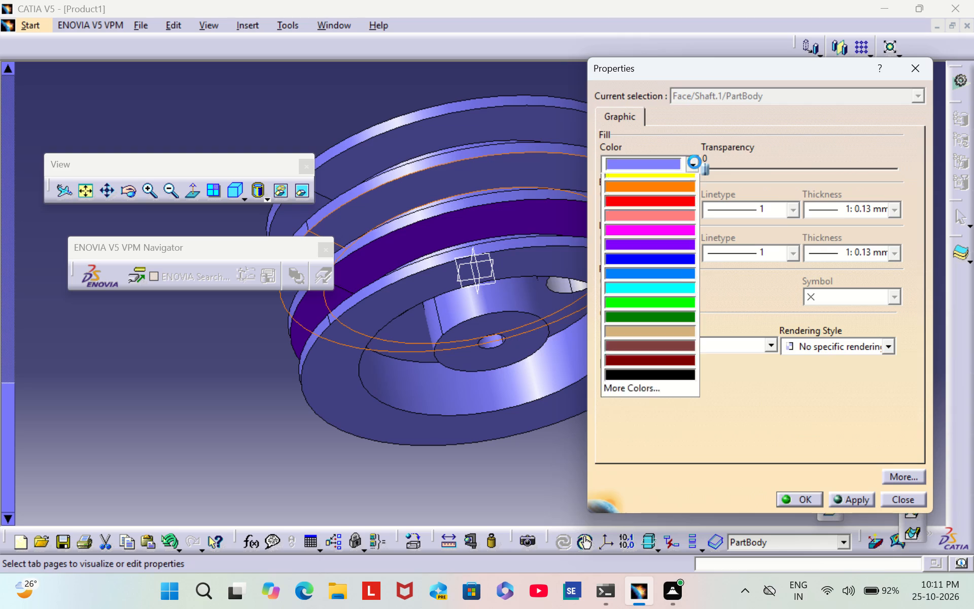
{"action": "left_click", "coordinate": [651, 428]}
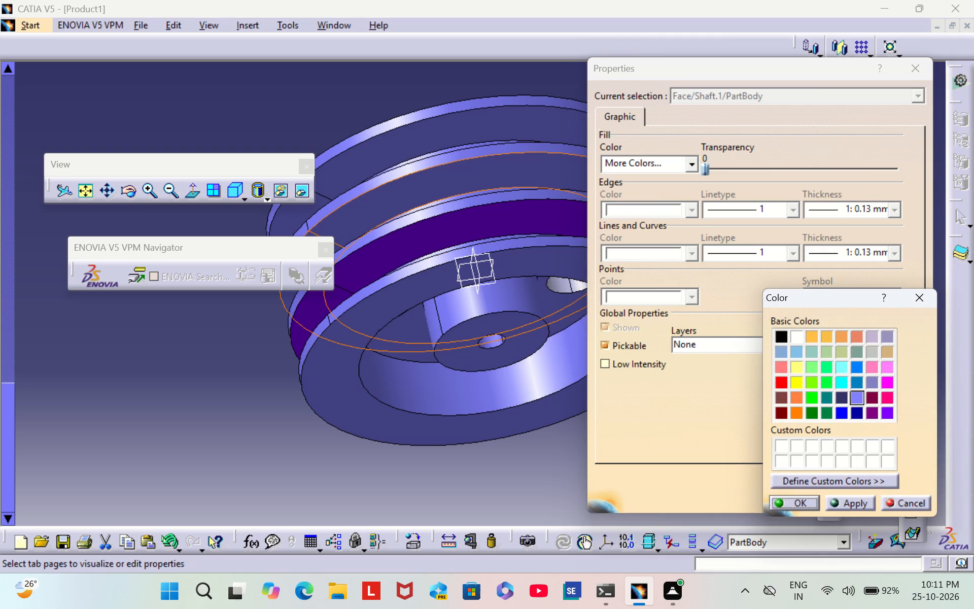
{"action": "left_click", "coordinate": [885, 416]}
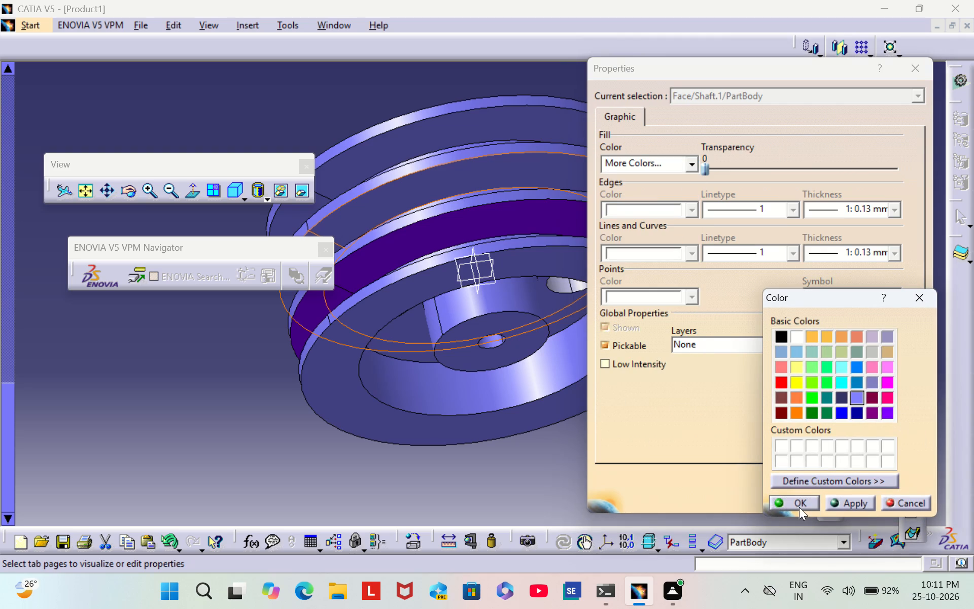
{"action": "left_click", "coordinate": [799, 504]}
{"action": "left_click", "coordinate": [804, 493]}
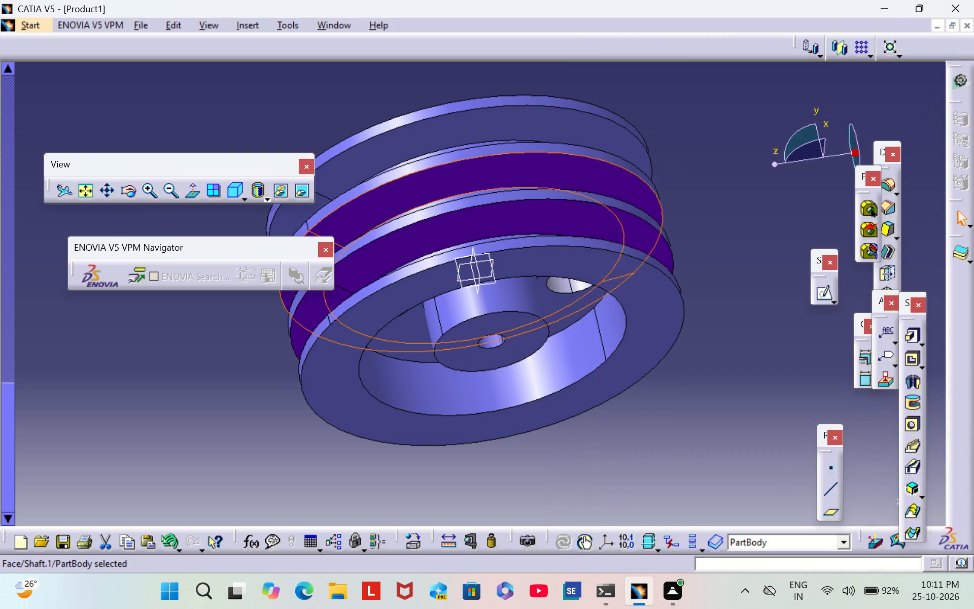
{"action": "left_click", "coordinate": [768, 282]}
Set the fill colour of the matching side face in the groove farthest from the rim face to the same violet.
{"action": "right_click", "coordinate": [574, 138]}
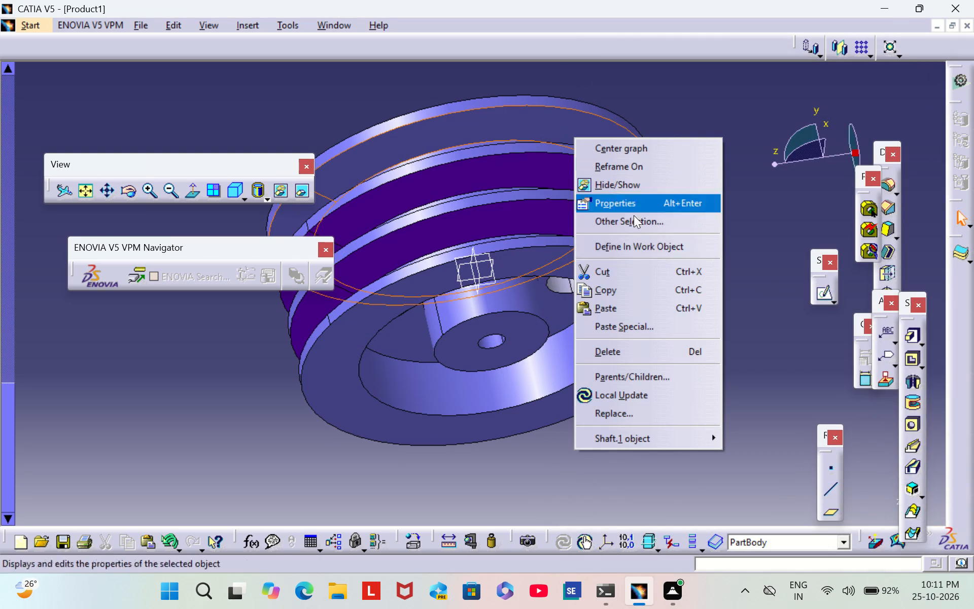
{"action": "left_click", "coordinate": [636, 205]}
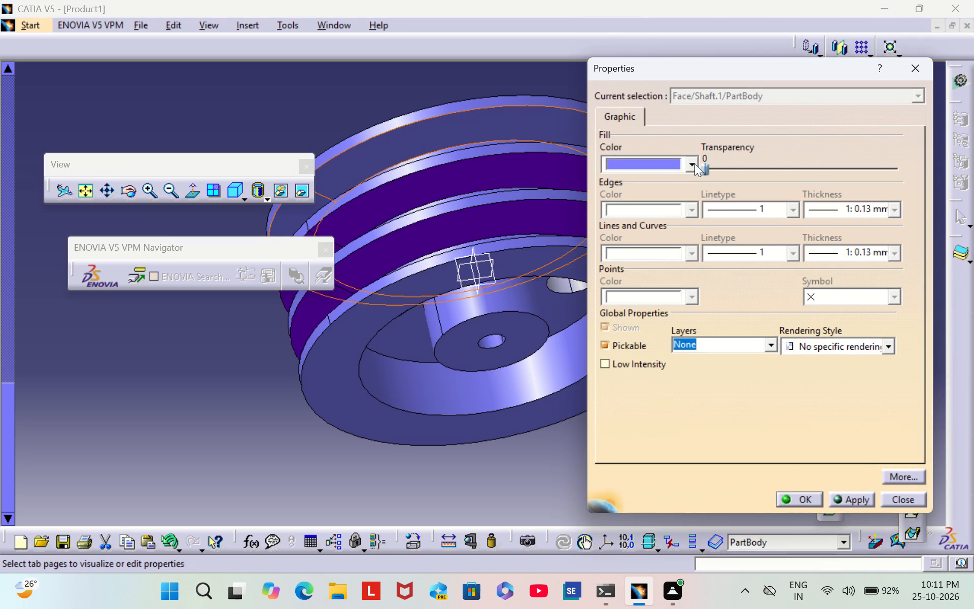
{"action": "left_click", "coordinate": [694, 166]}
{"action": "left_click", "coordinate": [669, 426]}
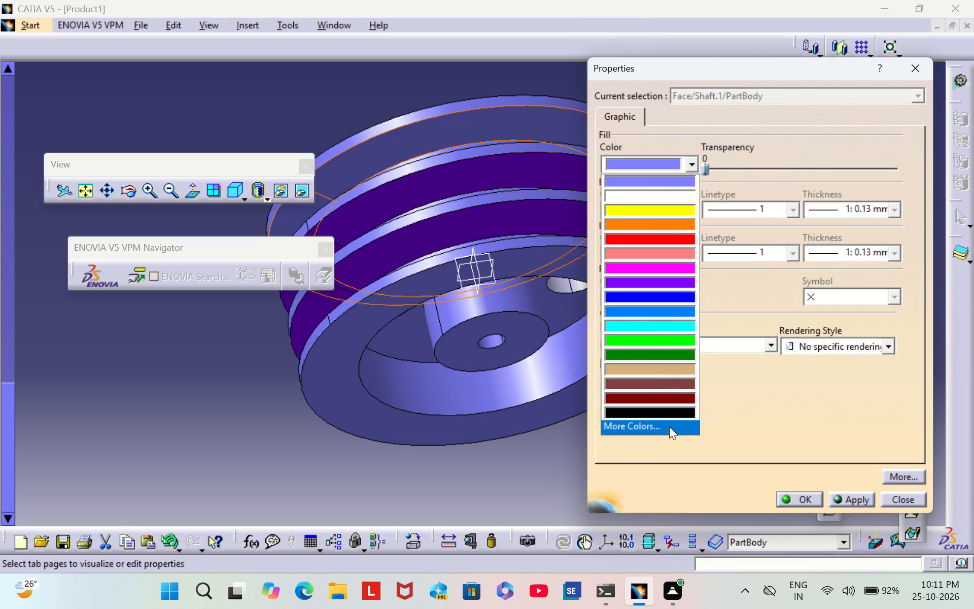
{"action": "left_click", "coordinate": [889, 412]}
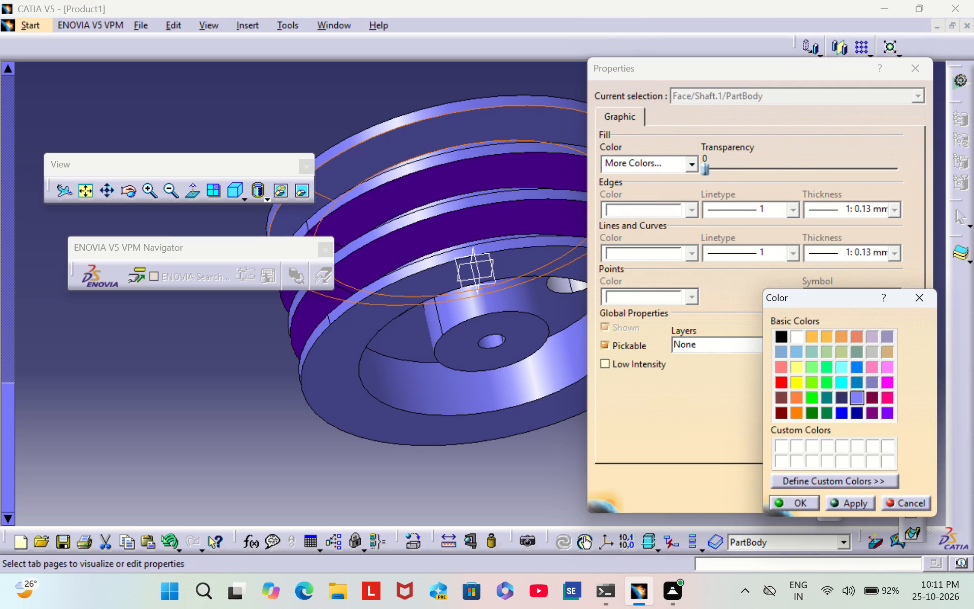
{"action": "left_click", "coordinate": [791, 506]}
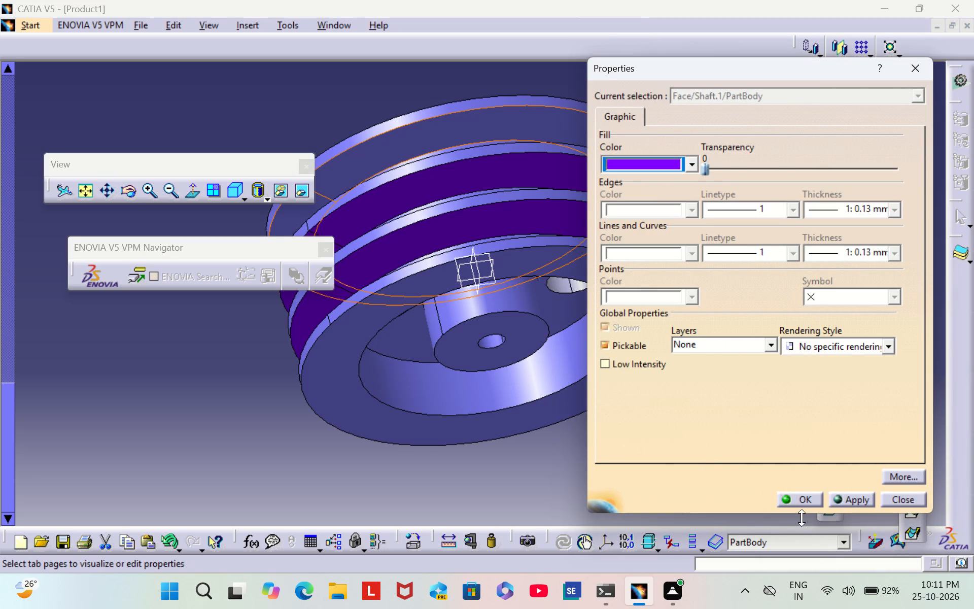
{"action": "left_click", "coordinate": [808, 499]}
{"action": "left_click", "coordinate": [716, 420]}
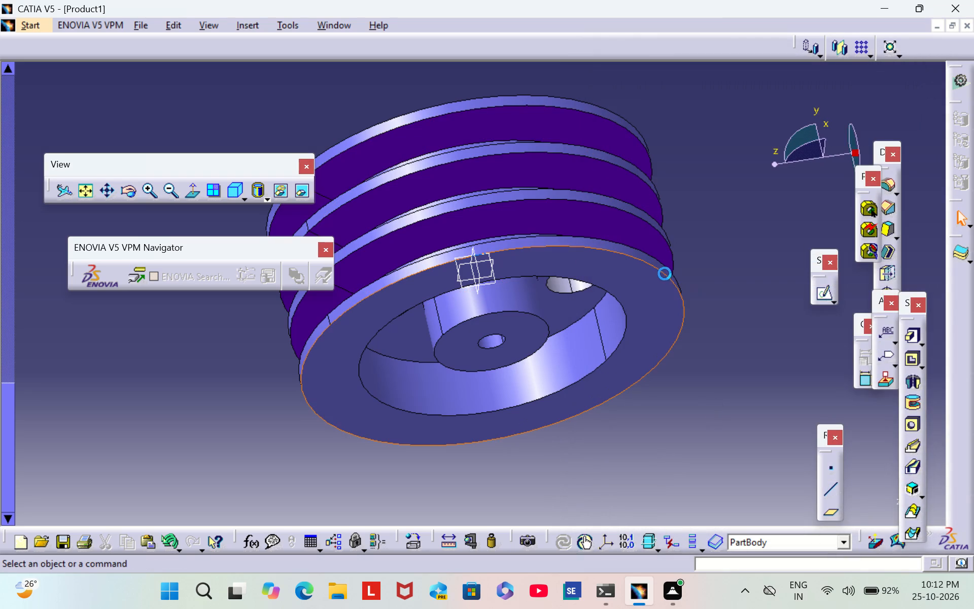
Set the fill colour of the flat annular rim face on this side of the pulley to the same violet.
{"action": "right_click", "coordinate": [649, 295]}
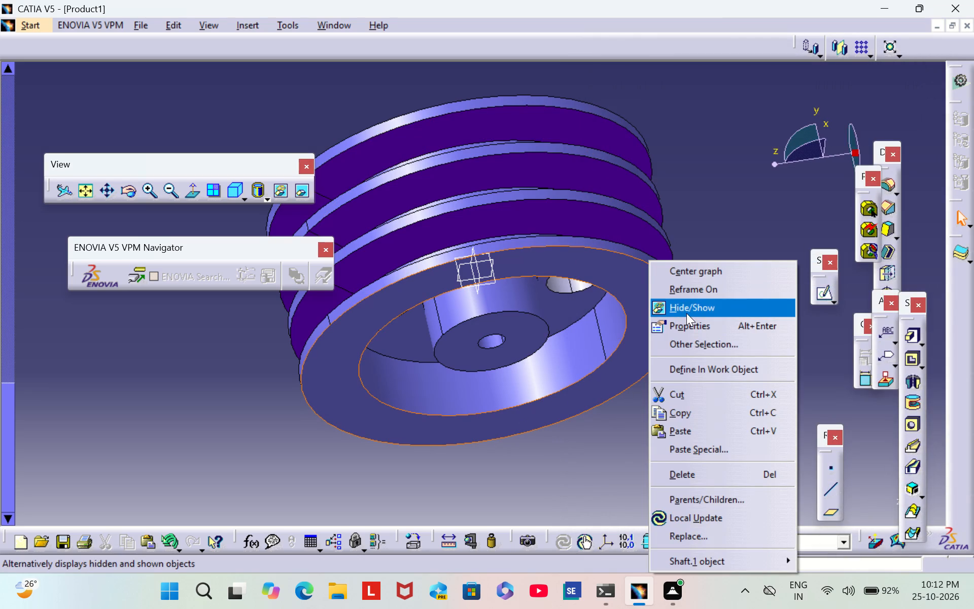
{"action": "left_click", "coordinate": [691, 329]}
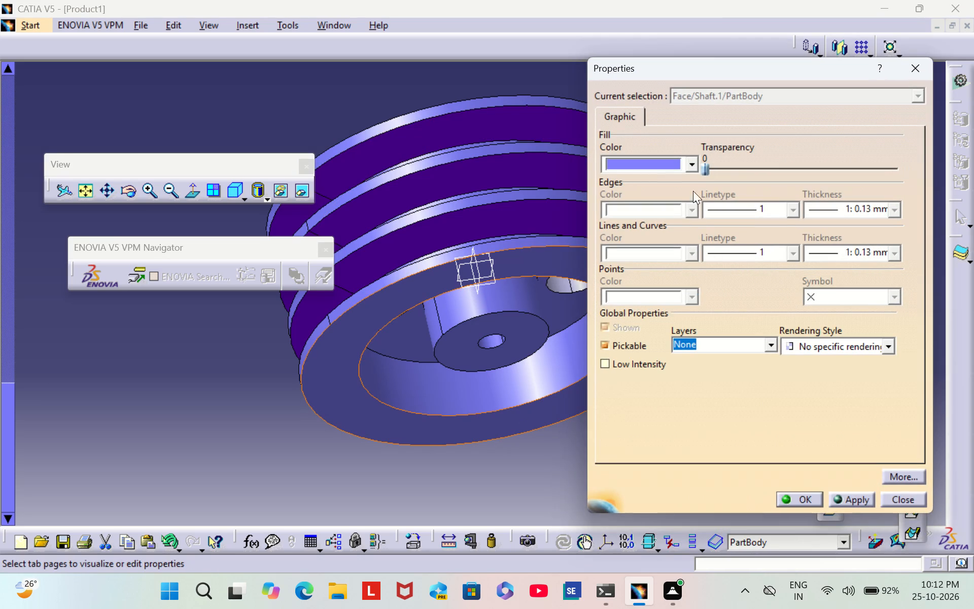
{"action": "left_click", "coordinate": [692, 166]}
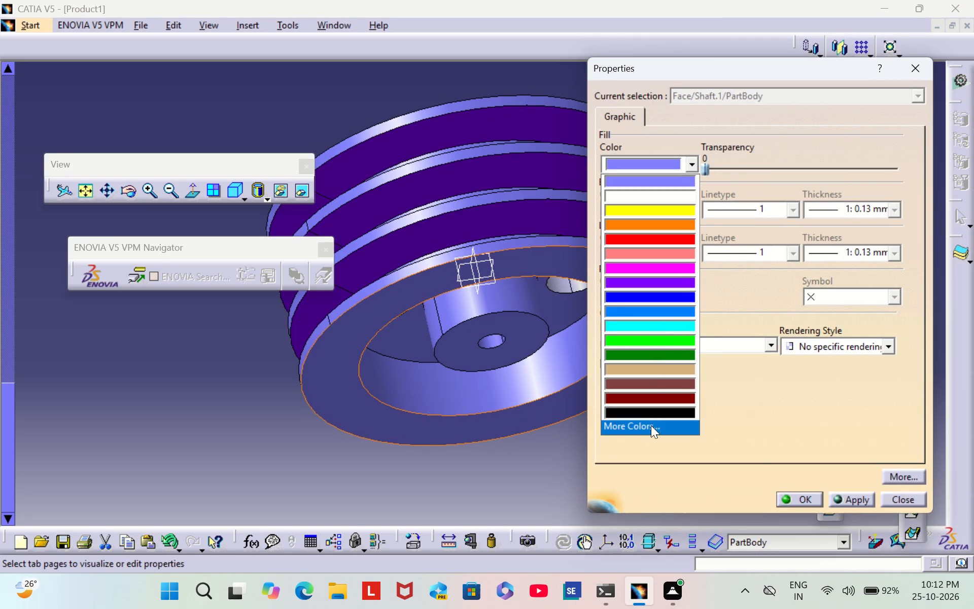
{"action": "left_click", "coordinate": [651, 425]}
{"action": "left_click", "coordinate": [891, 413]}
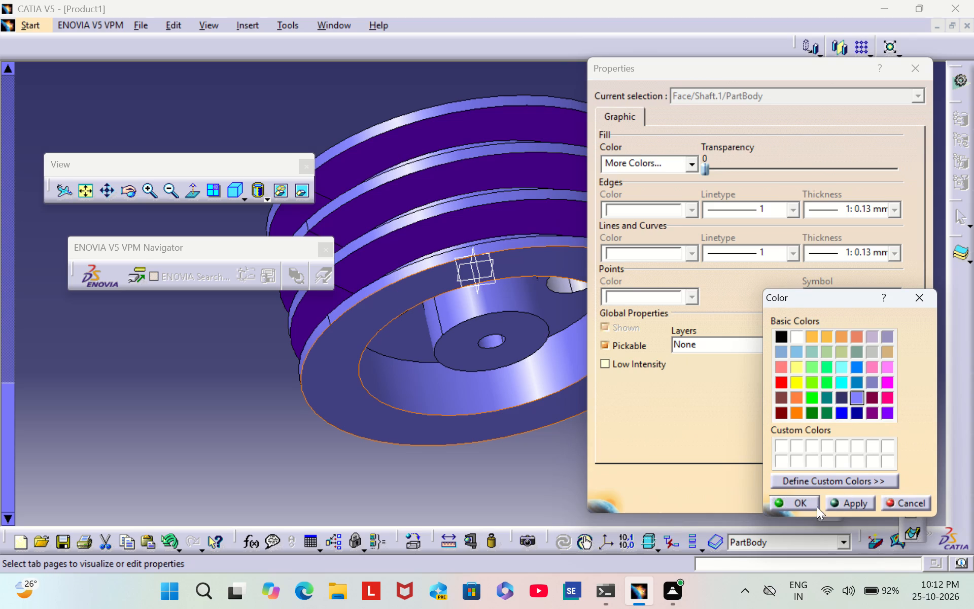
{"action": "left_click", "coordinate": [799, 502]}
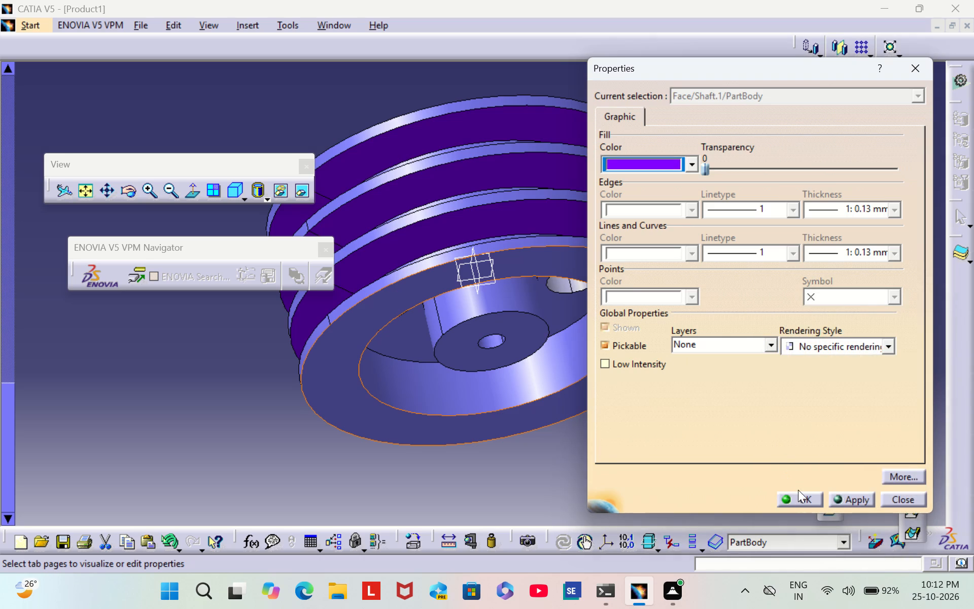
{"action": "left_click", "coordinate": [802, 501]}
{"action": "left_click", "coordinate": [739, 395]}
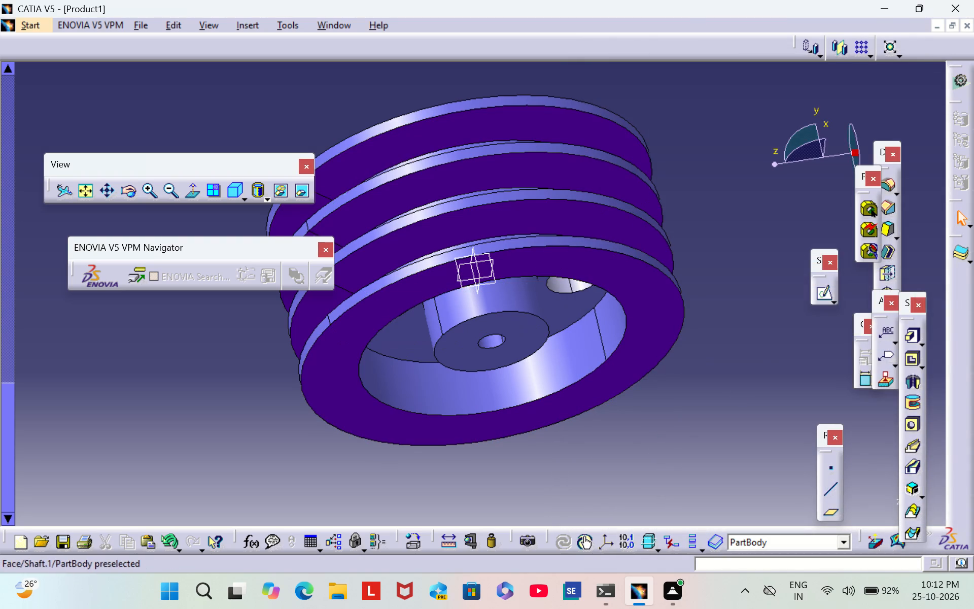
From the pulley's other side, set the opposing side face of the groove farthest from that rim face to the same violet fill.
{"action": "middle_click_drag", "start_coordinate": [345, 124], "coordinate": [633, 243]}
{"action": "scroll", "coordinate": [345, 124], "scroll_direction": "down", "scroll_amount": 1}
{"action": "right_click_drag", "start_coordinate": [347, 129], "coordinate": [633, 243]}
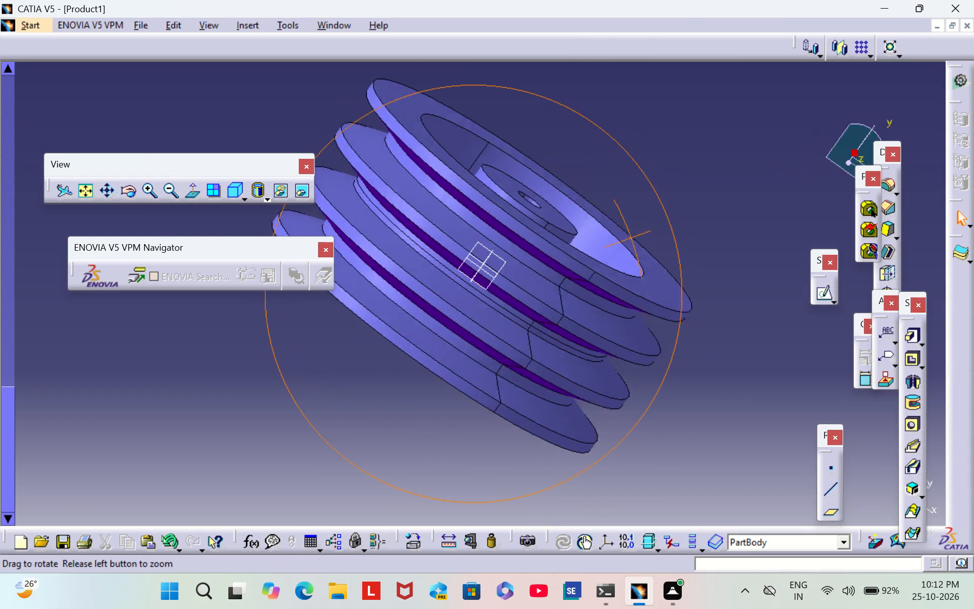
{"action": "middle_click_drag", "start_coordinate": [633, 243], "coordinate": [697, 393]}
{"action": "right_click_drag", "start_coordinate": [633, 243], "coordinate": [697, 393]}
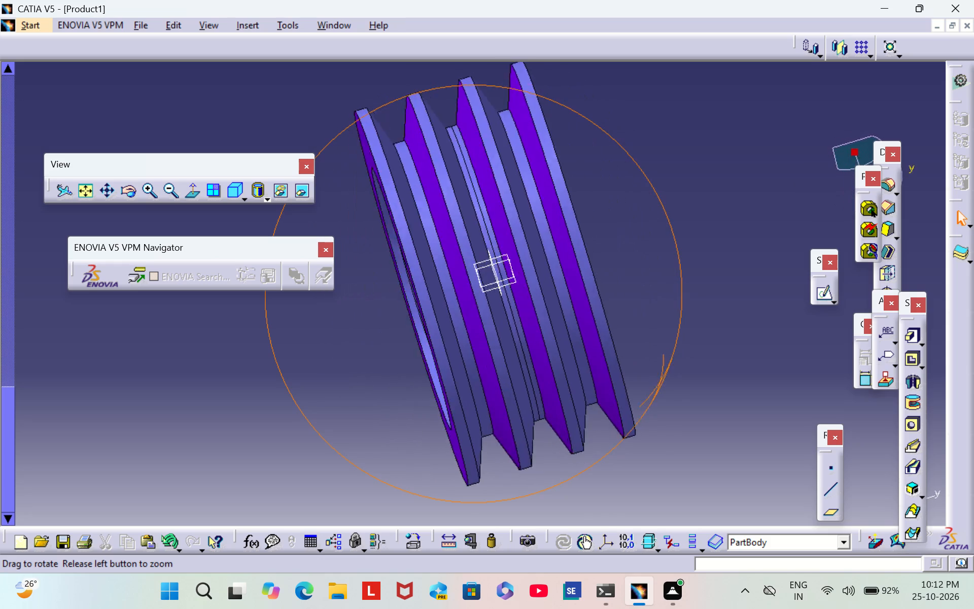
{"action": "middle_click_drag", "start_coordinate": [697, 393], "coordinate": [626, 447]}
{"action": "right_click_drag", "start_coordinate": [697, 393], "coordinate": [626, 447]}
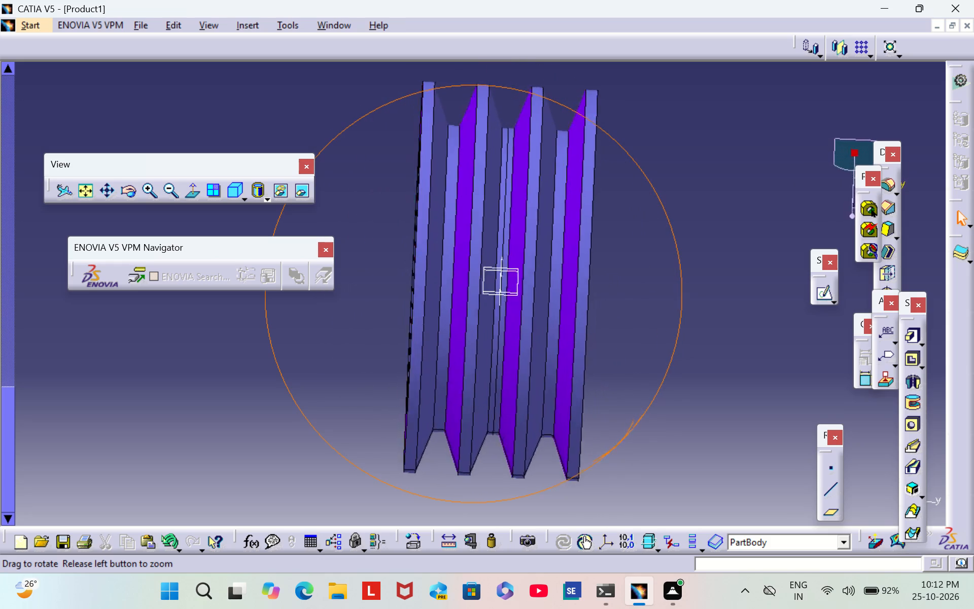
{"action": "right_click_drag", "start_coordinate": [626, 447], "coordinate": [604, 432]}
{"action": "middle_click_drag", "start_coordinate": [626, 447], "coordinate": [604, 432]}
{"action": "scroll", "coordinate": [604, 434], "scroll_direction": "up", "scroll_amount": 1}
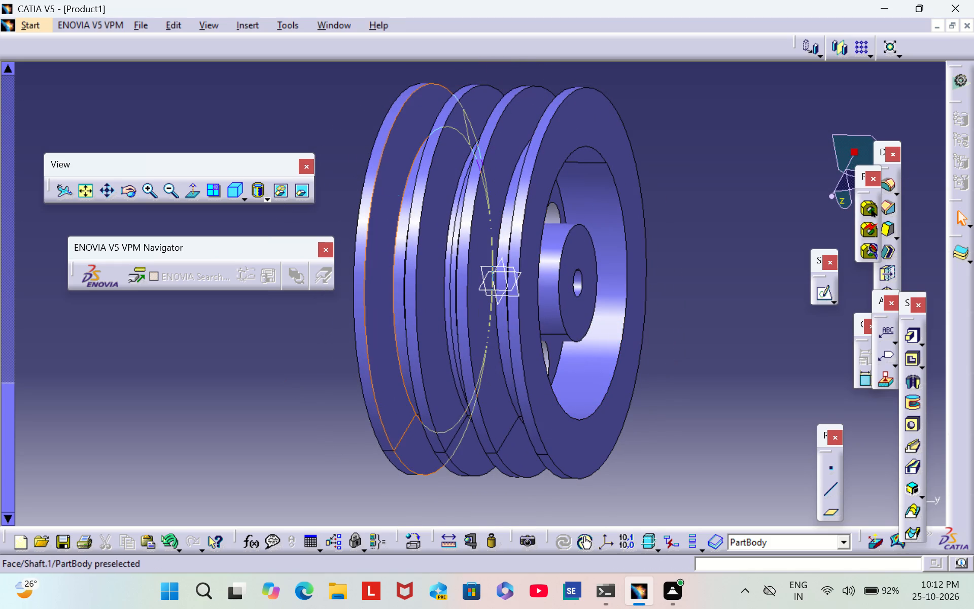
{"action": "right_click", "coordinate": [396, 190]}
{"action": "left_click", "coordinate": [437, 255]}
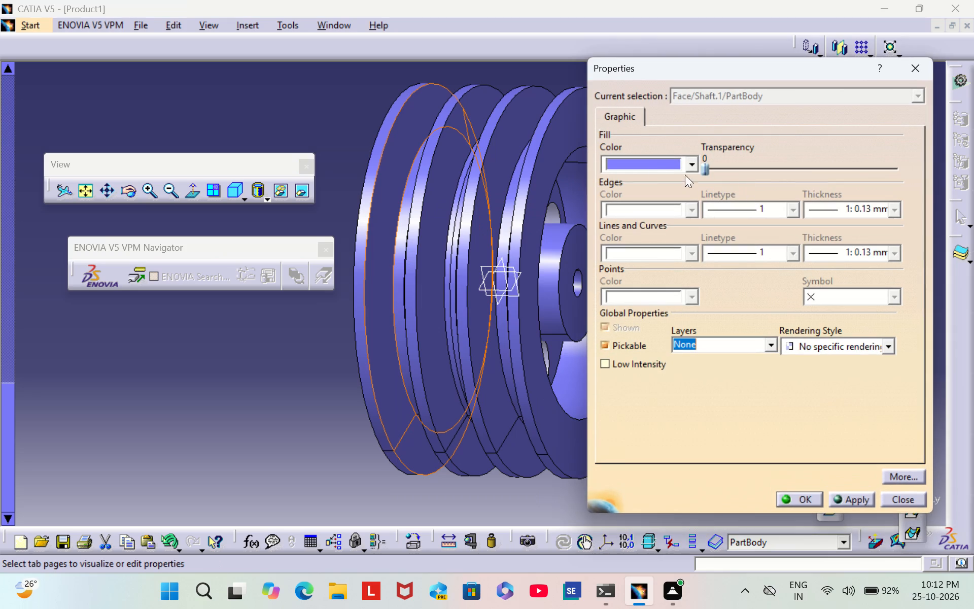
{"action": "left_click", "coordinate": [693, 165]}
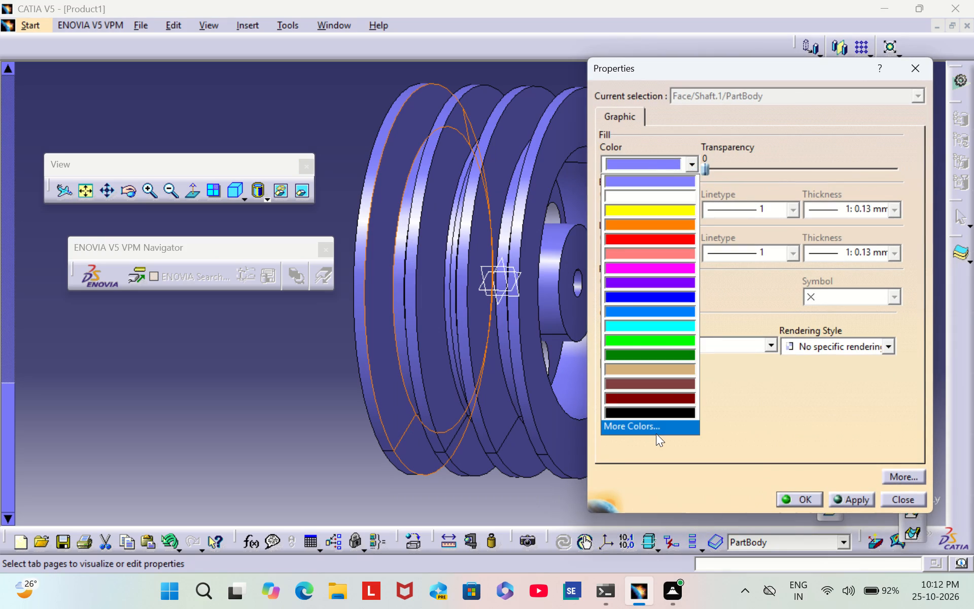
{"action": "left_click", "coordinate": [656, 430]}
{"action": "left_click", "coordinate": [885, 411]}
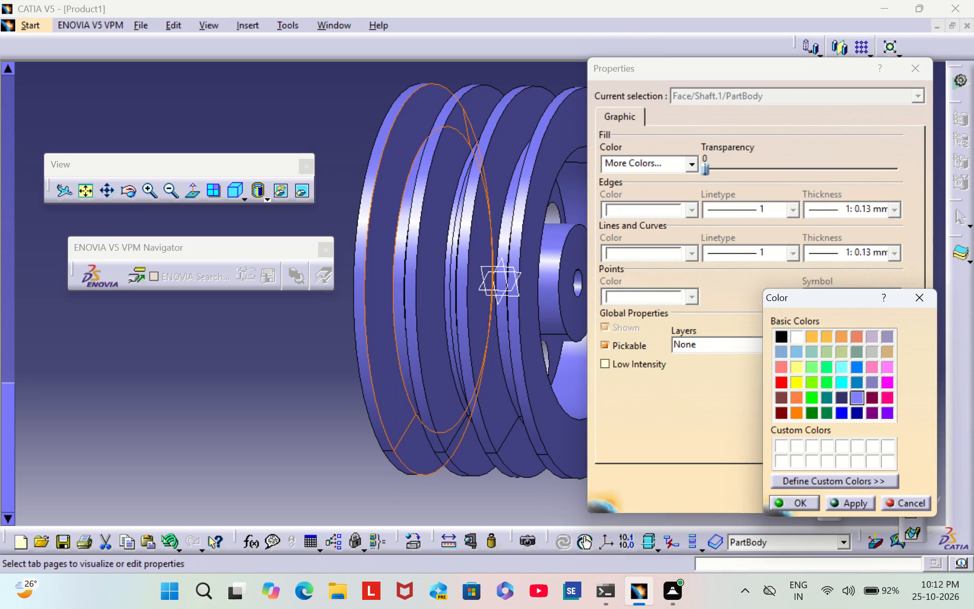
{"action": "left_click", "coordinate": [793, 501]}
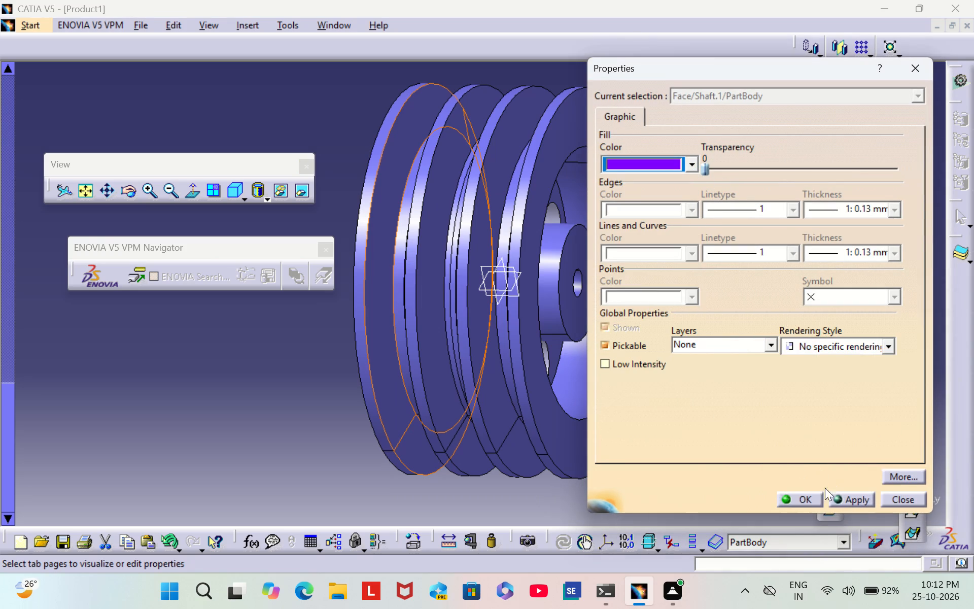
{"action": "left_click", "coordinate": [811, 500]}
{"action": "left_click", "coordinate": [687, 220]}
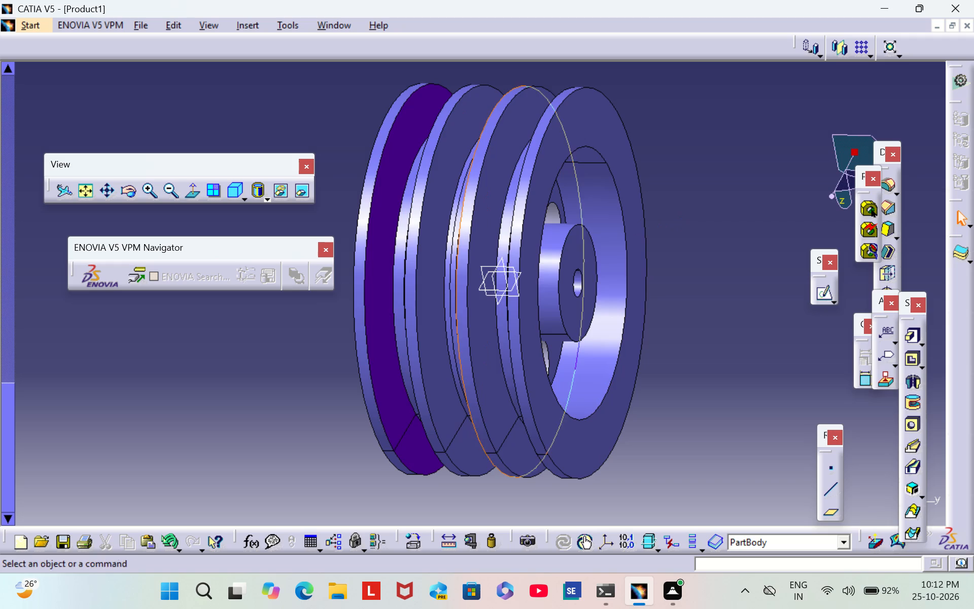
Set the fill colour of the opposing side face in the middle groove to violet from the additional basic colours.
{"action": "middle_click_drag", "start_coordinate": [499, 155], "coordinate": [463, 221]}
{"action": "scroll", "coordinate": [499, 154], "scroll_direction": "down", "scroll_amount": 1}
{"action": "right_click_drag", "start_coordinate": [474, 157], "coordinate": [462, 221]}
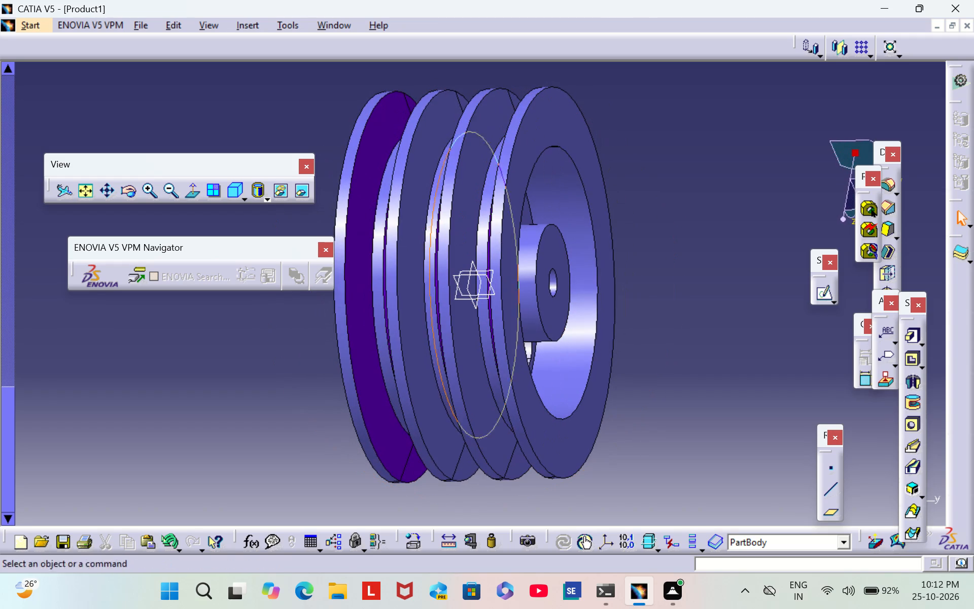
{"action": "right_click", "coordinate": [414, 190]}
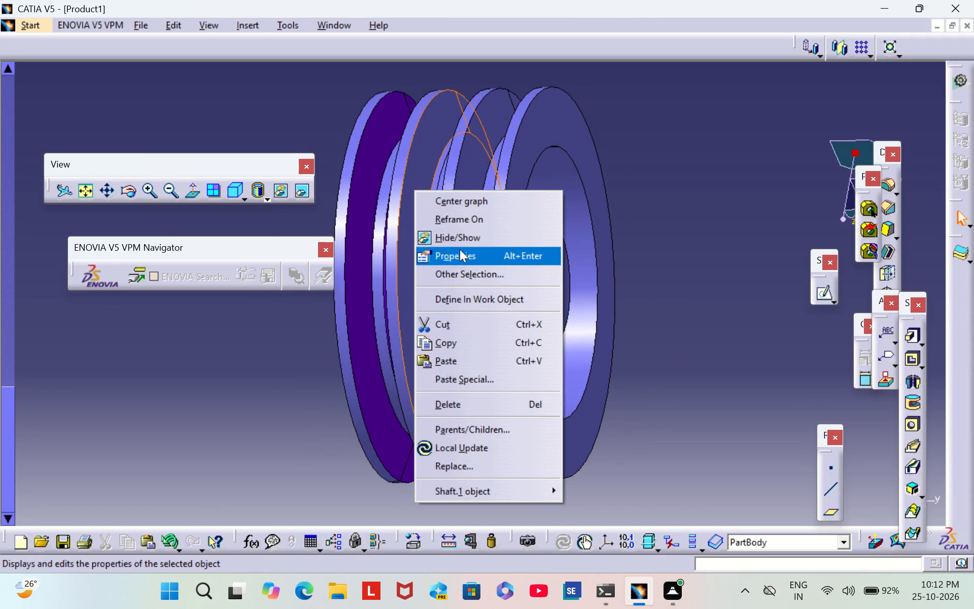
{"action": "left_click", "coordinate": [464, 254]}
{"action": "left_click", "coordinate": [695, 162]}
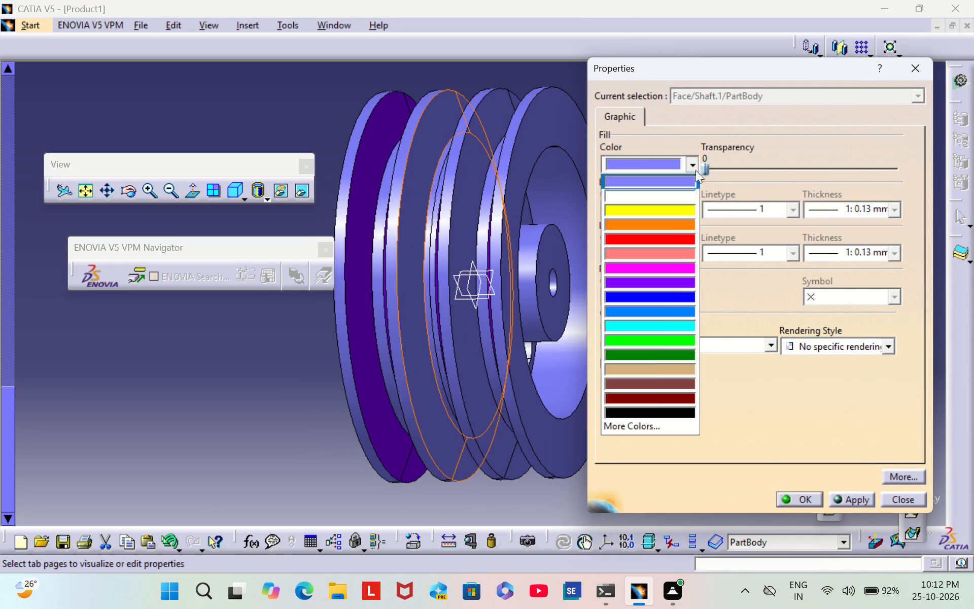
{"action": "left_click", "coordinate": [652, 418]}
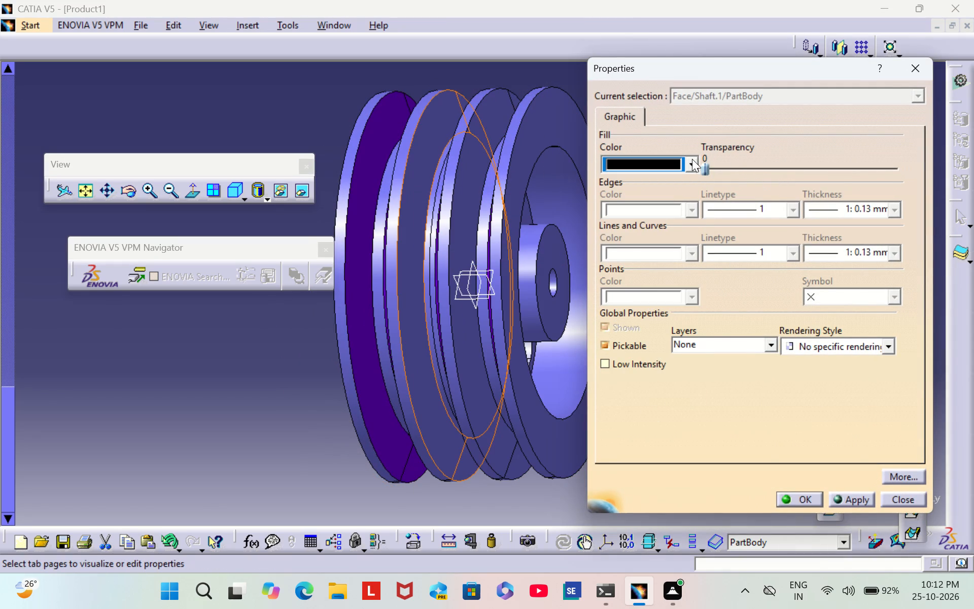
{"action": "left_click", "coordinate": [690, 160]}
{"action": "left_click", "coordinate": [649, 422]}
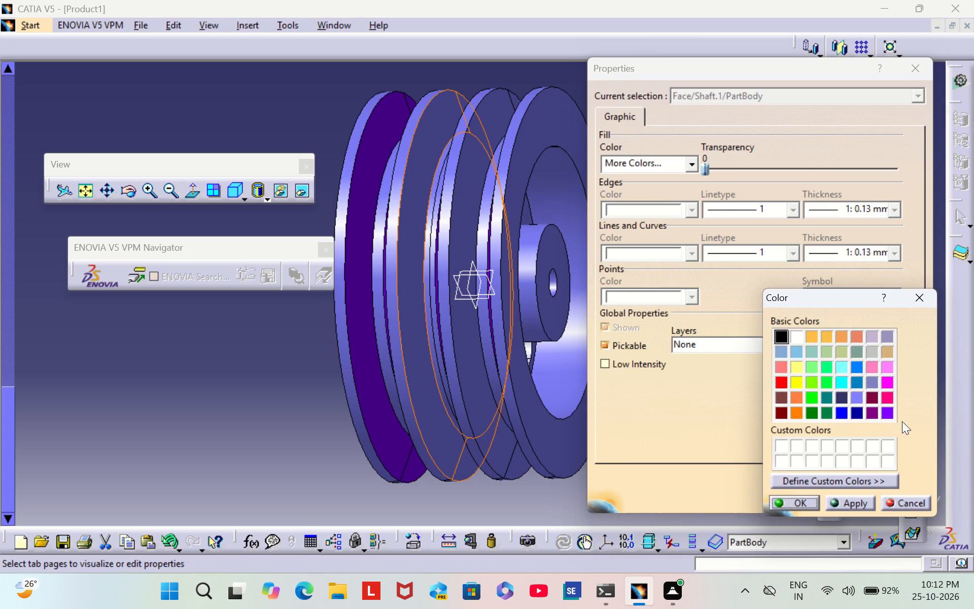
{"action": "left_click", "coordinate": [888, 415]}
{"action": "left_click", "coordinate": [799, 503]}
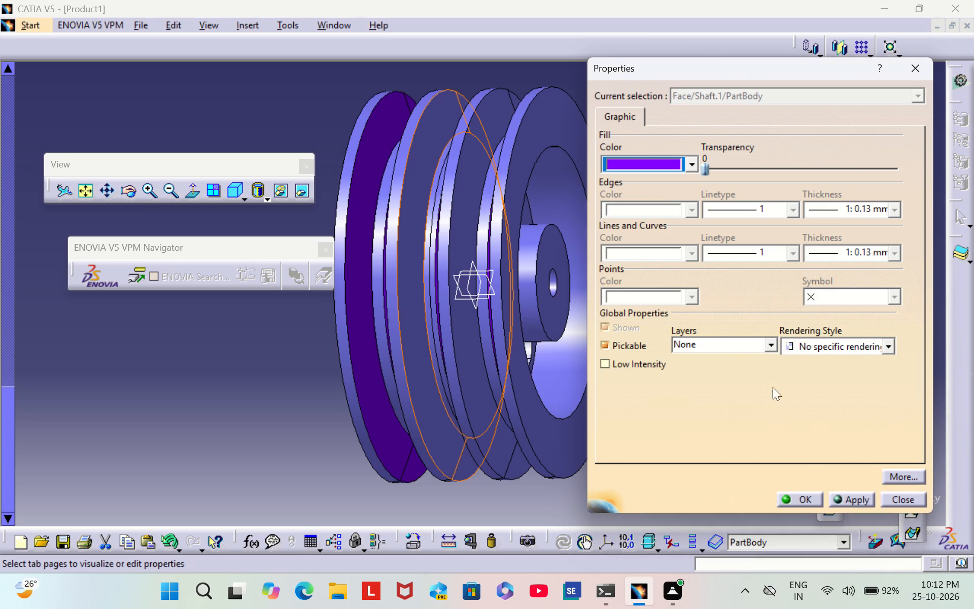
{"action": "left_click", "coordinate": [806, 498]}
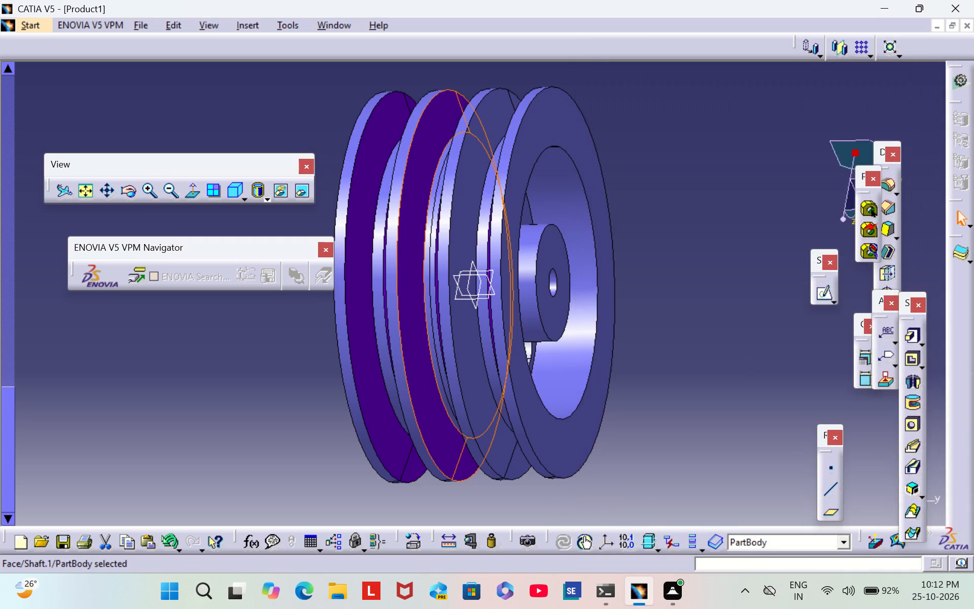
{"action": "left_click", "coordinate": [719, 210]}
Set the fill colour of the side face in the groove nearest the uncoloured rim face to violet from the additional basic colours.
{"action": "middle_click_drag", "start_coordinate": [665, 177], "coordinate": [560, 238]}
{"action": "scroll", "coordinate": [664, 177], "scroll_direction": "down", "scroll_amount": 1}
{"action": "right_click_drag", "start_coordinate": [660, 177], "coordinate": [560, 238]}
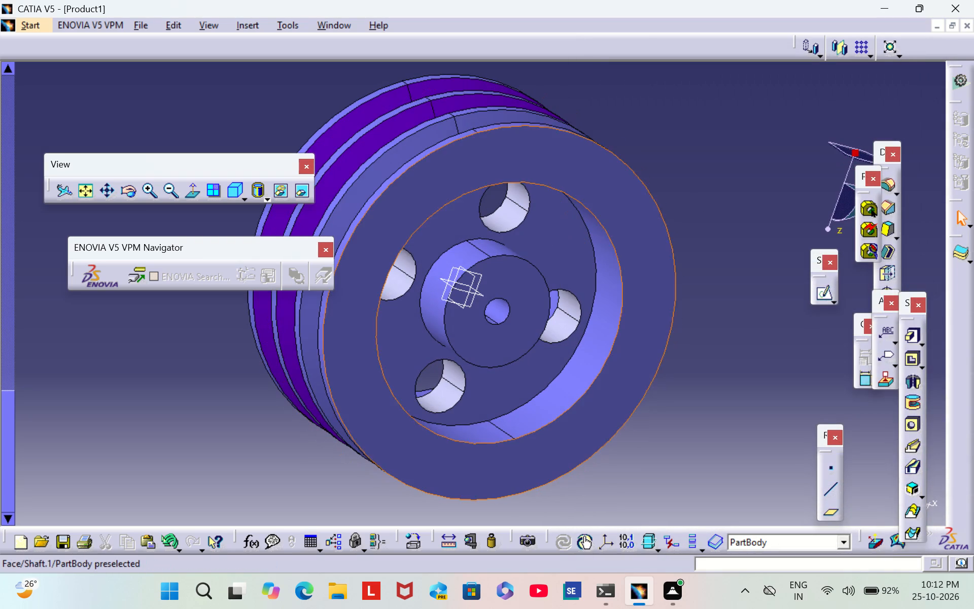
{"action": "right_click", "coordinate": [442, 126]}
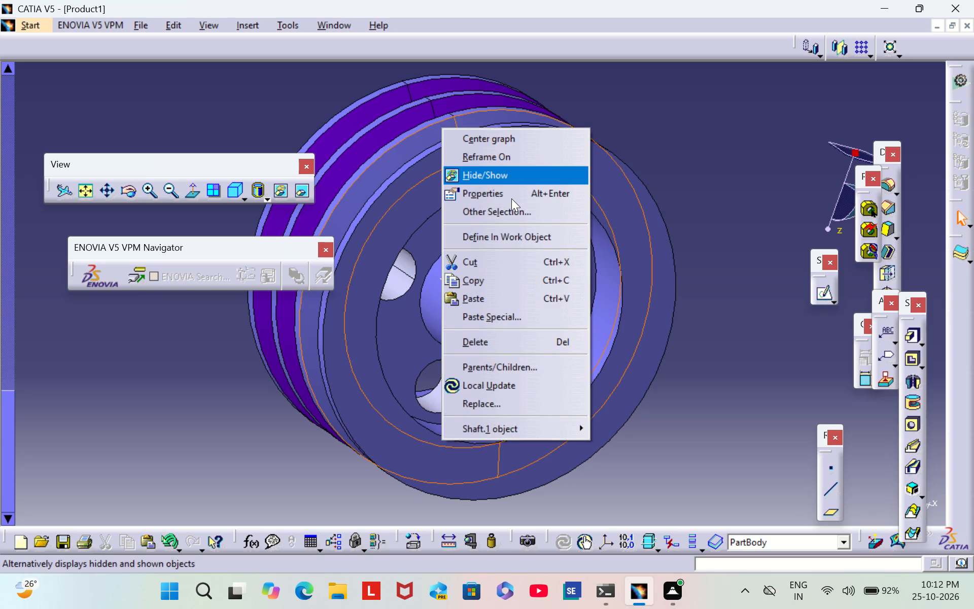
{"action": "left_click", "coordinate": [511, 198]}
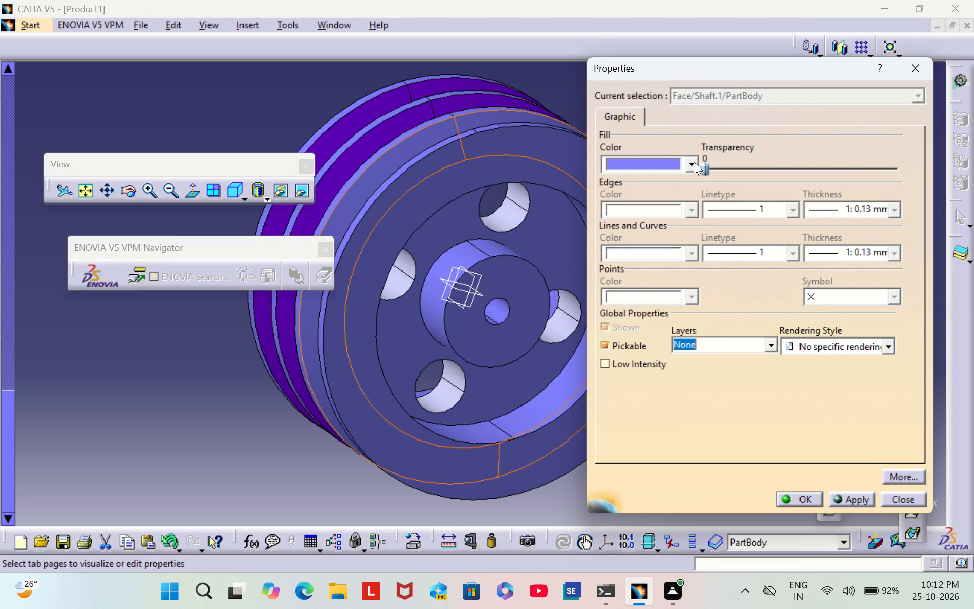
{"action": "left_click", "coordinate": [694, 162]}
{"action": "left_click", "coordinate": [678, 422]}
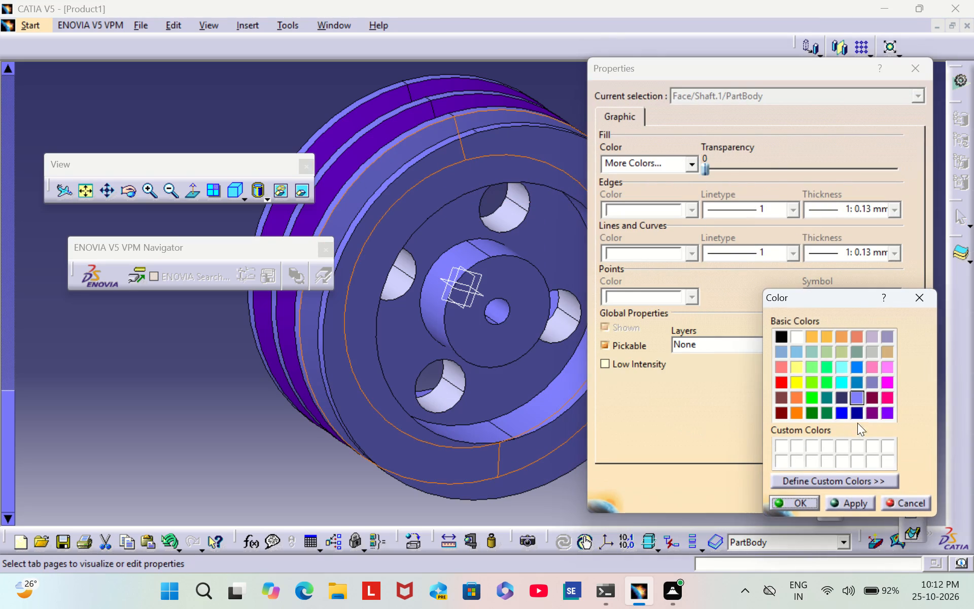
{"action": "left_click", "coordinate": [885, 408]}
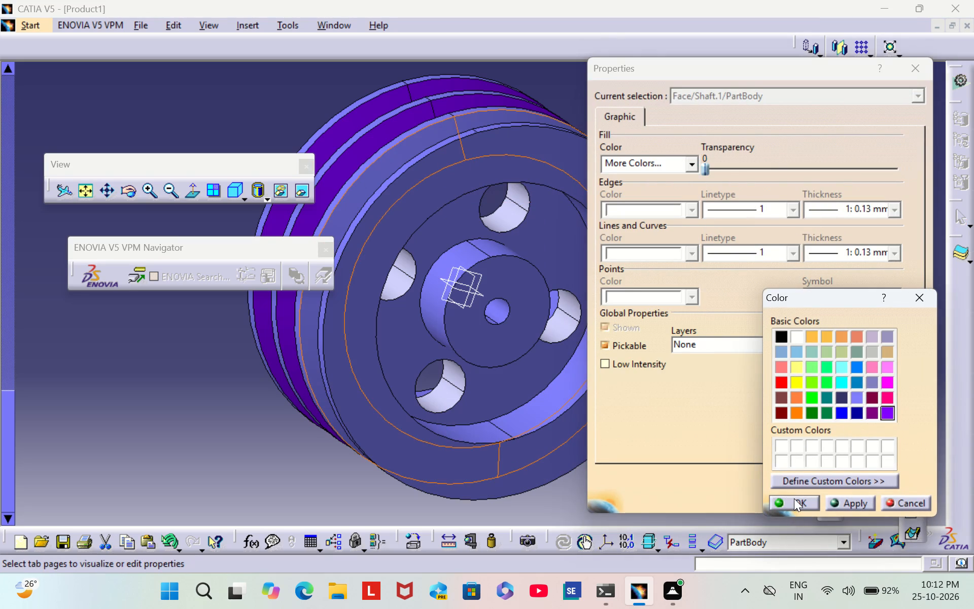
{"action": "left_click", "coordinate": [794, 497]}
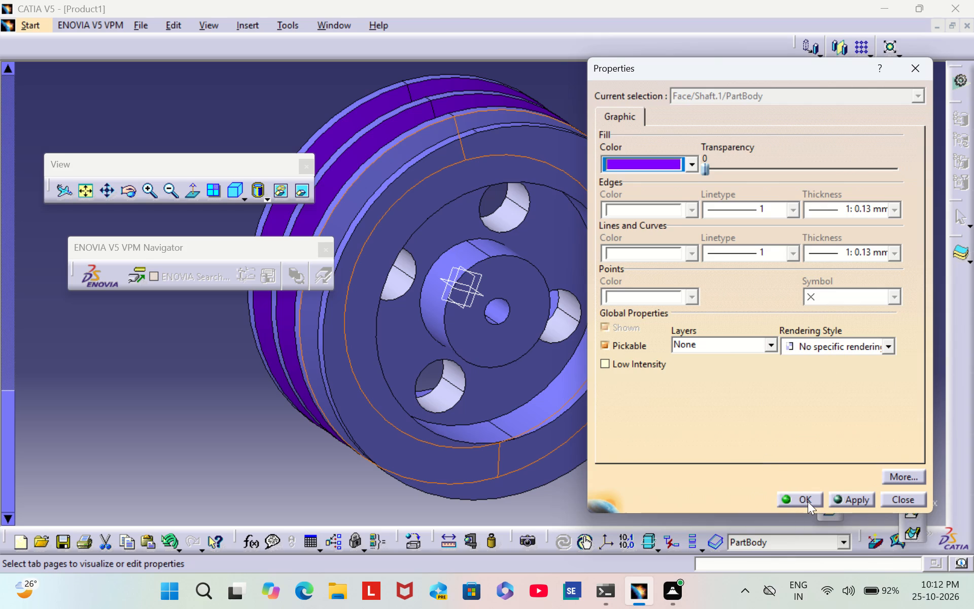
{"action": "left_click", "coordinate": [808, 501]}
{"action": "left_click", "coordinate": [786, 296]}
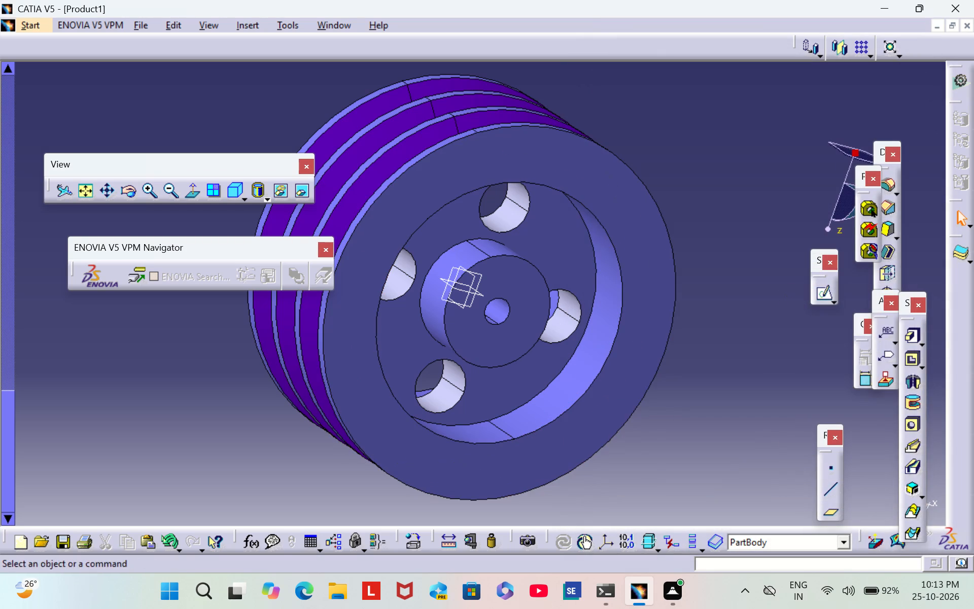
Set the fill colour of the flat annular rim face on this side of the pulley to violet from the additional basic colours.
{"action": "middle_click_drag", "start_coordinate": [346, 112], "coordinate": [523, 253]}
{"action": "scroll", "coordinate": [346, 113], "scroll_direction": "down", "scroll_amount": 1}
{"action": "right_click_drag", "start_coordinate": [347, 115], "coordinate": [523, 253]}
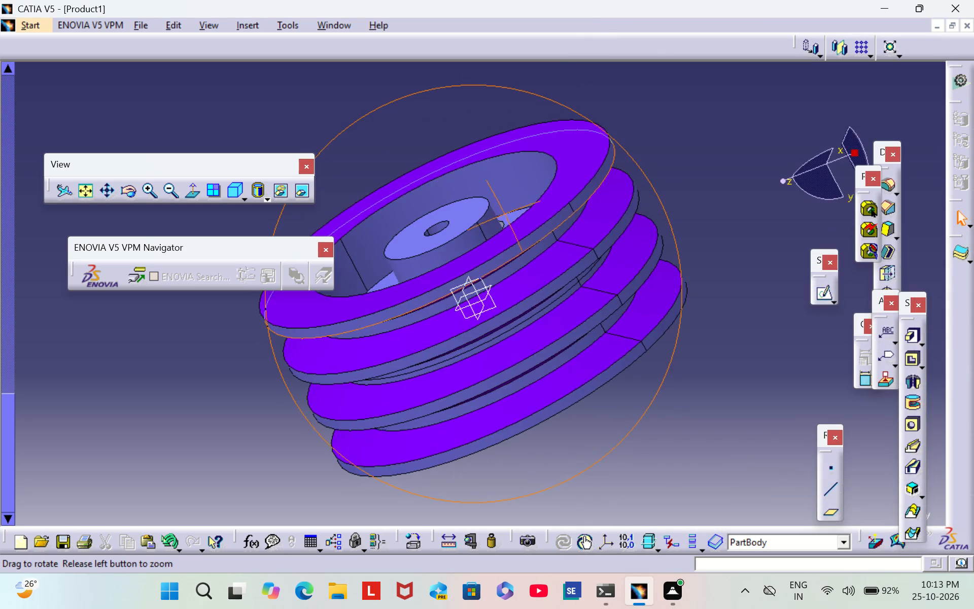
{"action": "right_click_drag", "start_coordinate": [523, 253], "coordinate": [445, 170]}
{"action": "middle_click_drag", "start_coordinate": [523, 253], "coordinate": [445, 170]}
{"action": "scroll", "coordinate": [445, 170], "scroll_direction": "up", "scroll_amount": 1}
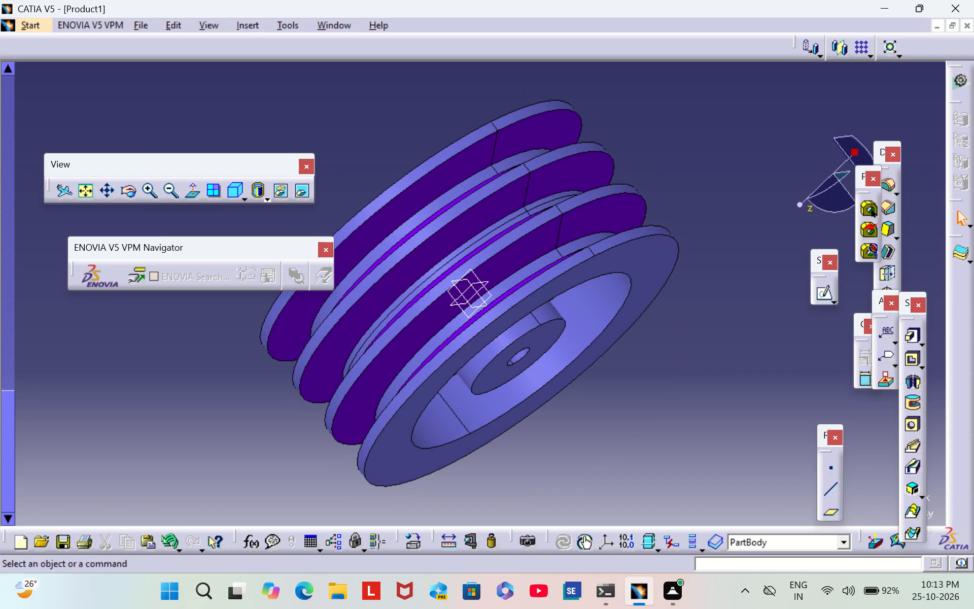
{"action": "middle_click_drag", "start_coordinate": [698, 224], "coordinate": [600, 152]}
{"action": "right_click_drag", "start_coordinate": [689, 219], "coordinate": [600, 152]}
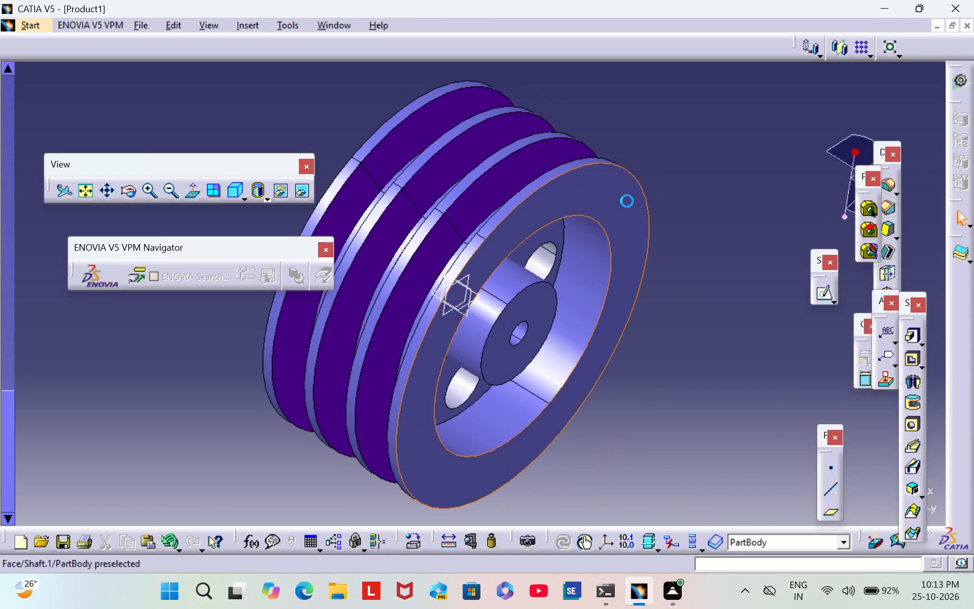
{"action": "right_click", "coordinate": [627, 201]}
{"action": "left_click", "coordinate": [679, 267]}
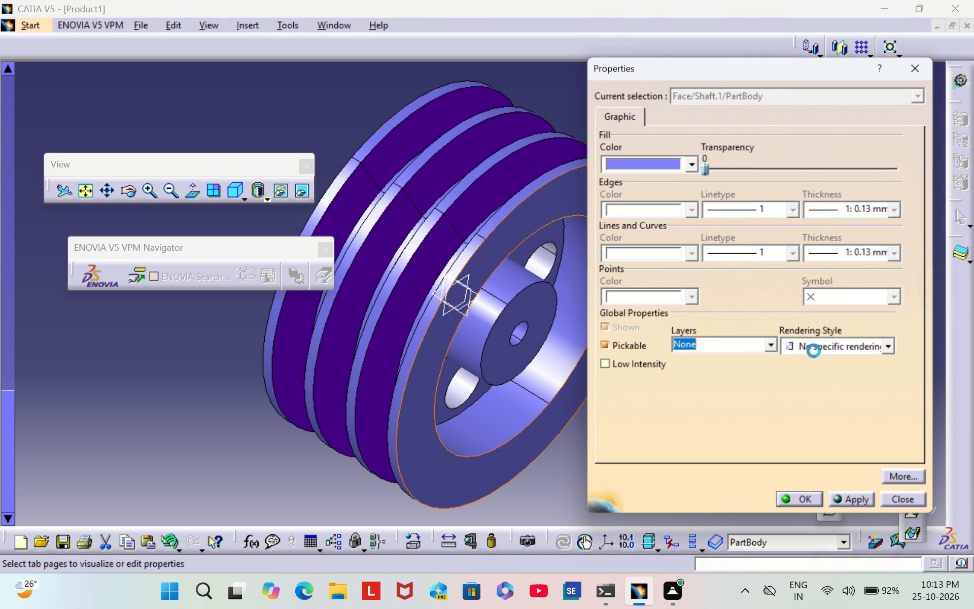
{"action": "left_click", "coordinate": [692, 164]}
{"action": "left_click", "coordinate": [644, 426]}
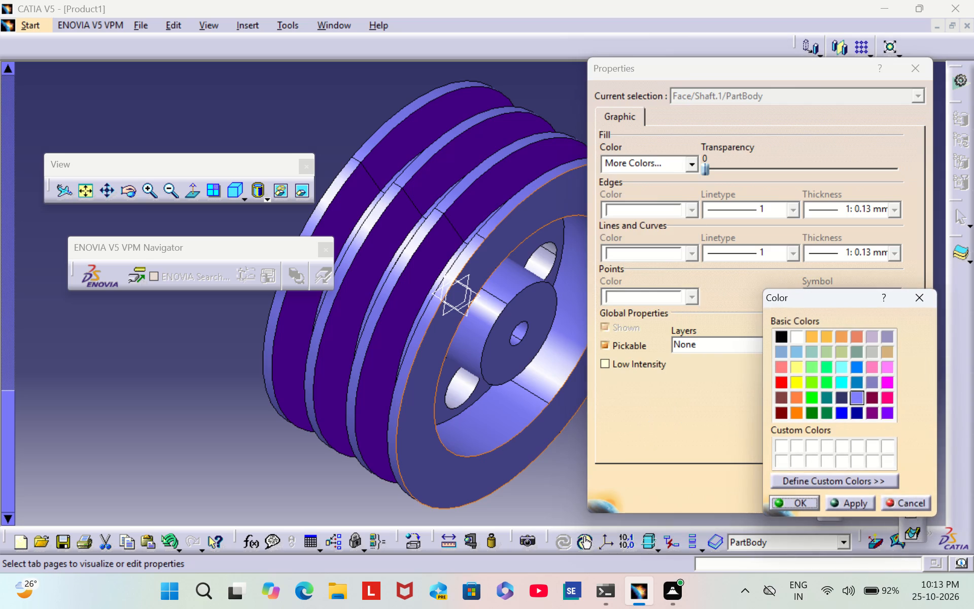
{"action": "left_click", "coordinate": [886, 413]}
{"action": "left_click", "coordinate": [801, 500]}
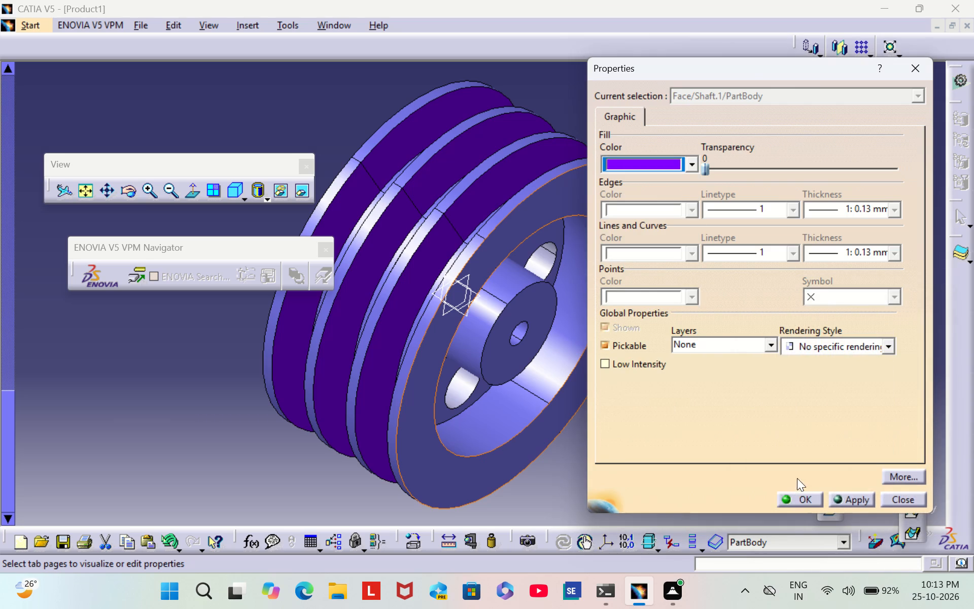
{"action": "left_click", "coordinate": [801, 499]}
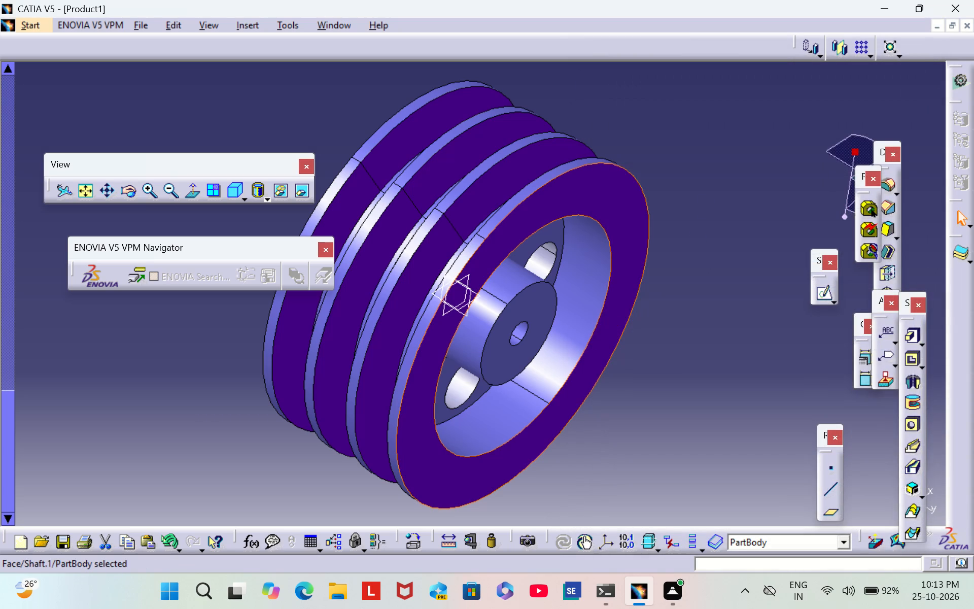
{"action": "left_click", "coordinate": [794, 182]}
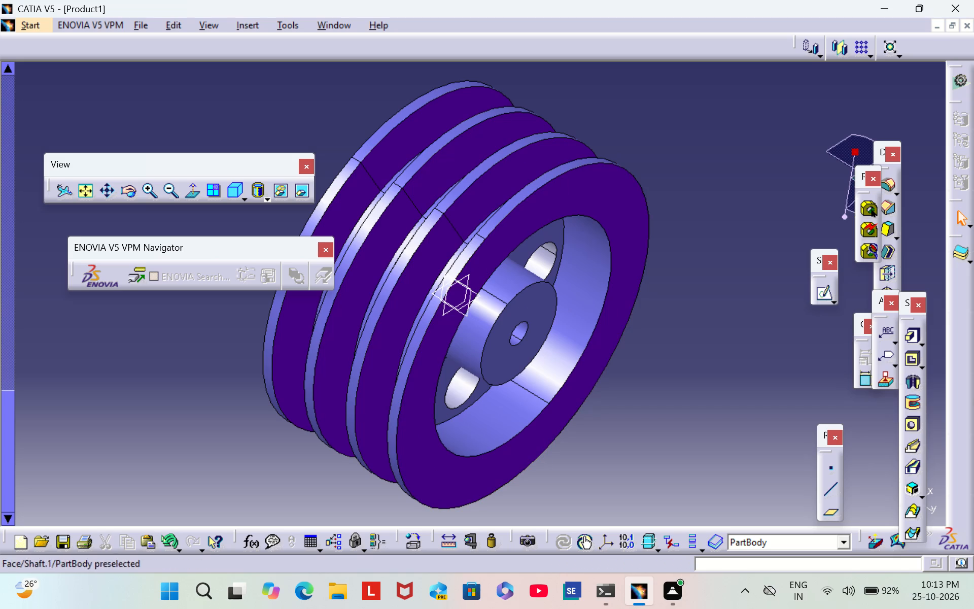
Set the fill colour of the inner cylindrical face of the upper web hole to violet.
{"action": "middle_click_drag", "start_coordinate": [682, 172], "coordinate": [573, 140]}
{"action": "right_click_drag", "start_coordinate": [680, 170], "coordinate": [573, 140]}
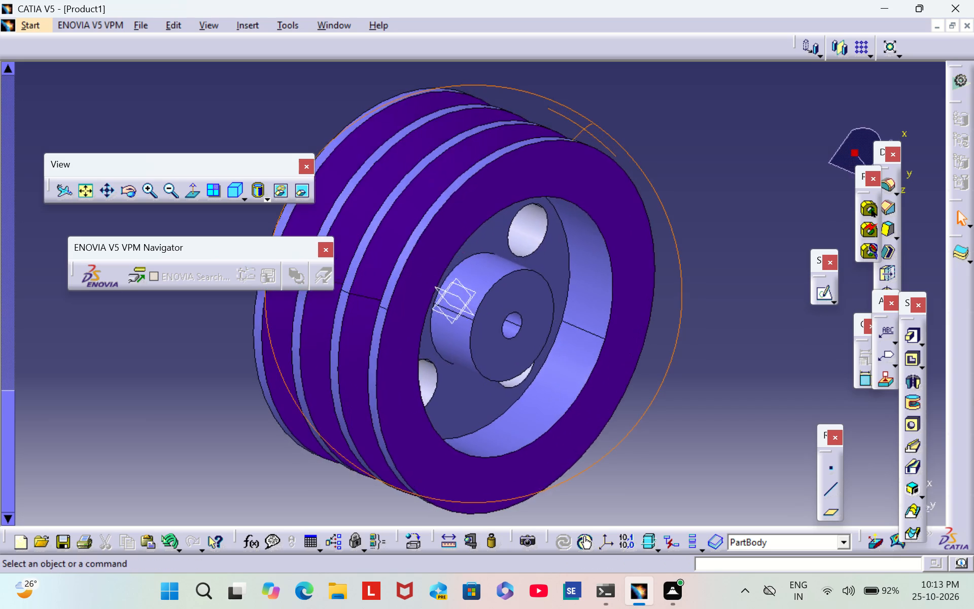
{"action": "middle_click_drag", "start_coordinate": [573, 140], "coordinate": [433, 128]}
{"action": "right_click_drag", "start_coordinate": [573, 140], "coordinate": [433, 128]}
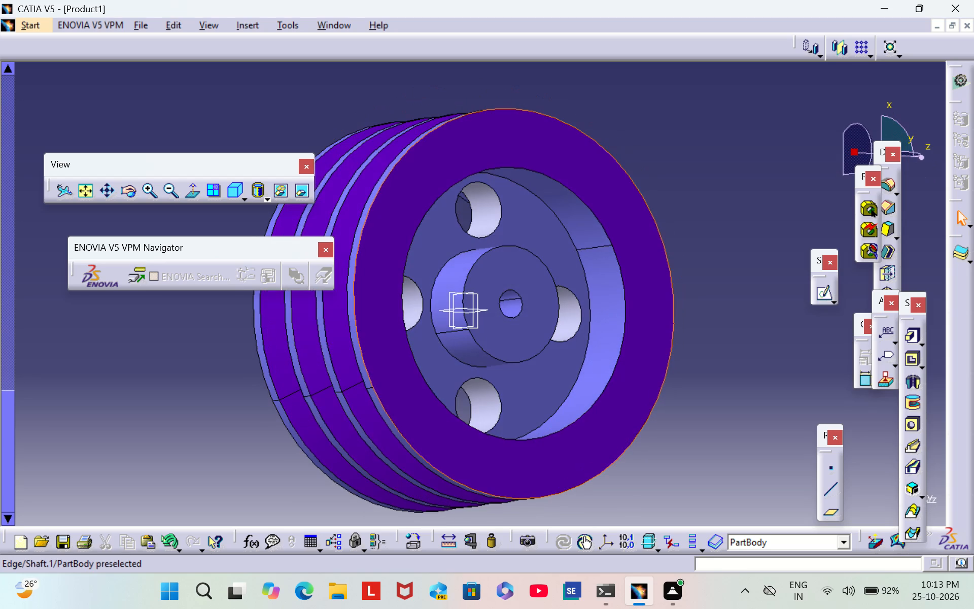
{"action": "right_click", "coordinate": [491, 213]}
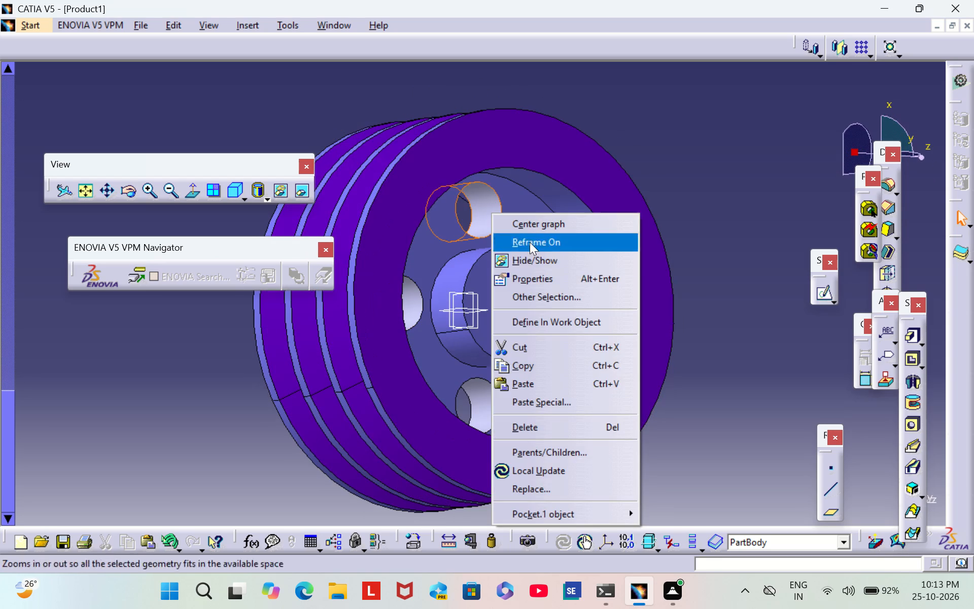
{"action": "left_click", "coordinate": [562, 284]}
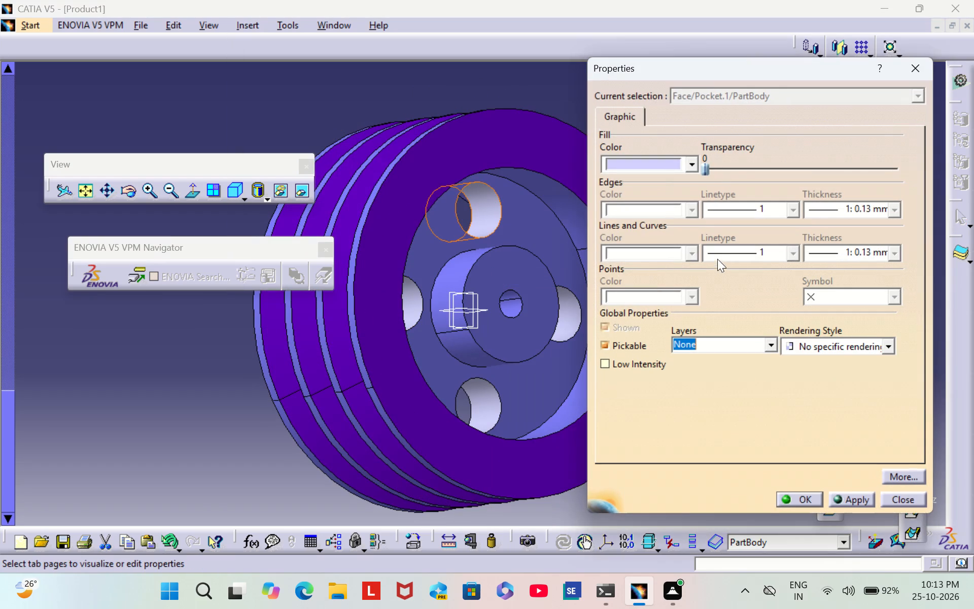
{"action": "left_click", "coordinate": [690, 168]}
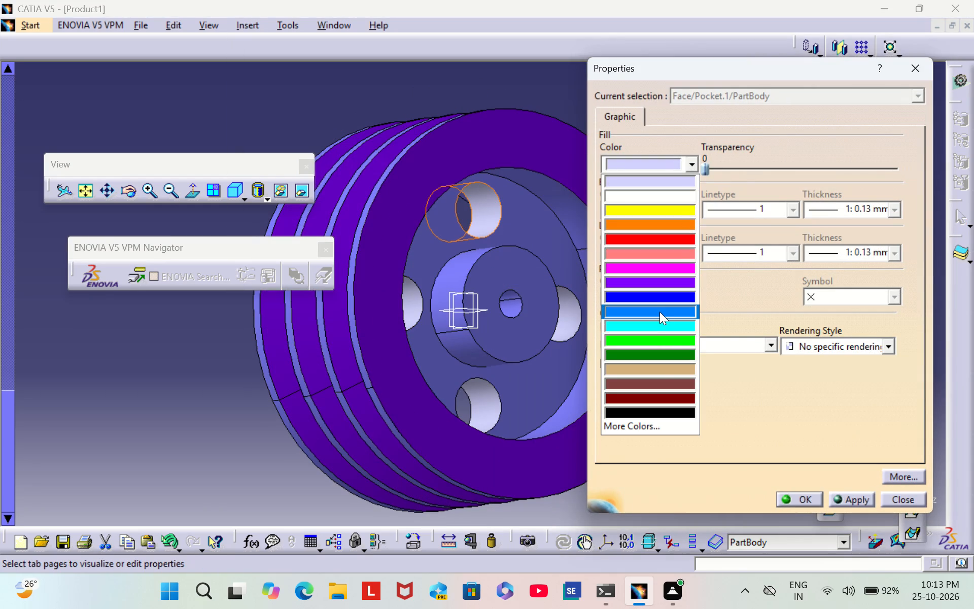
{"action": "left_click", "coordinate": [653, 281]}
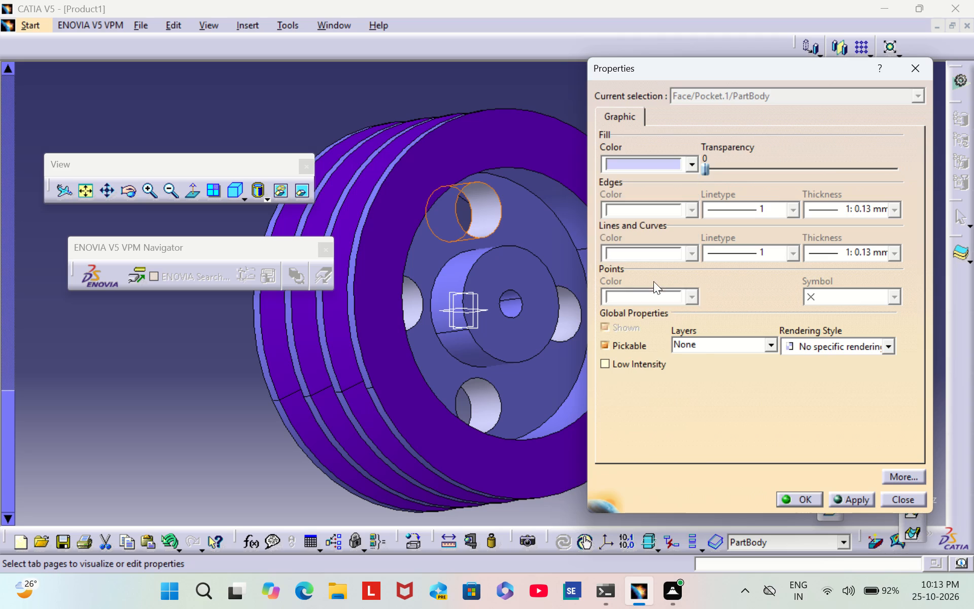
{"action": "left_click", "coordinate": [801, 500]}
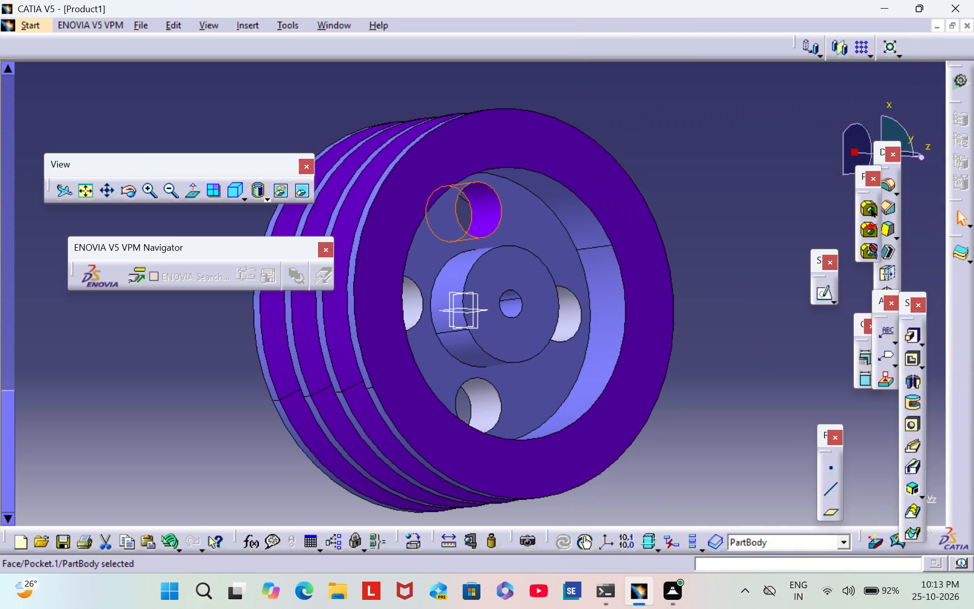
{"action": "left_click", "coordinate": [750, 278]}
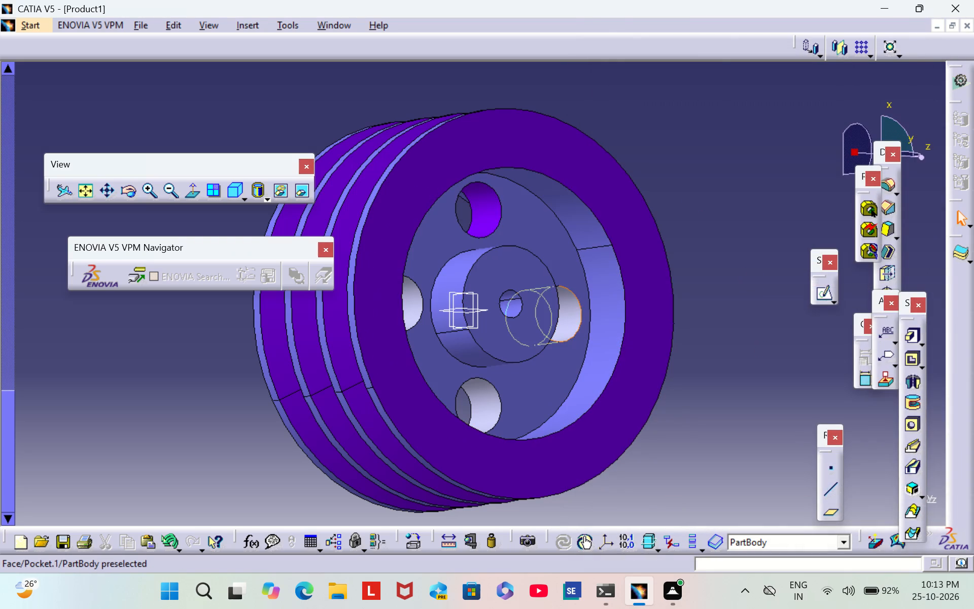
Set the fill colour of the web hole's inner face to the right of the hub to the same violet.
{"action": "right_click", "coordinate": [573, 326]}
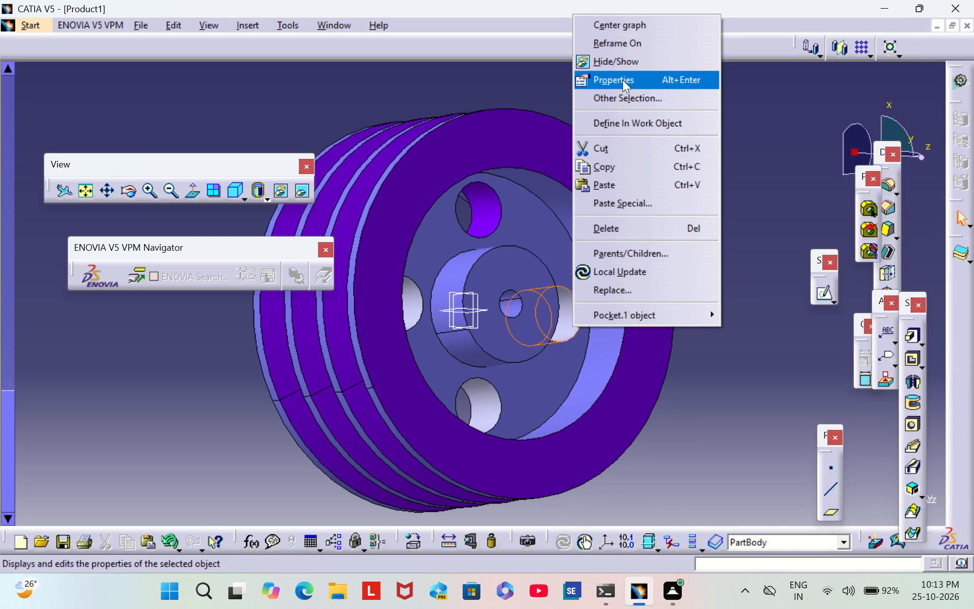
{"action": "left_click", "coordinate": [622, 80]}
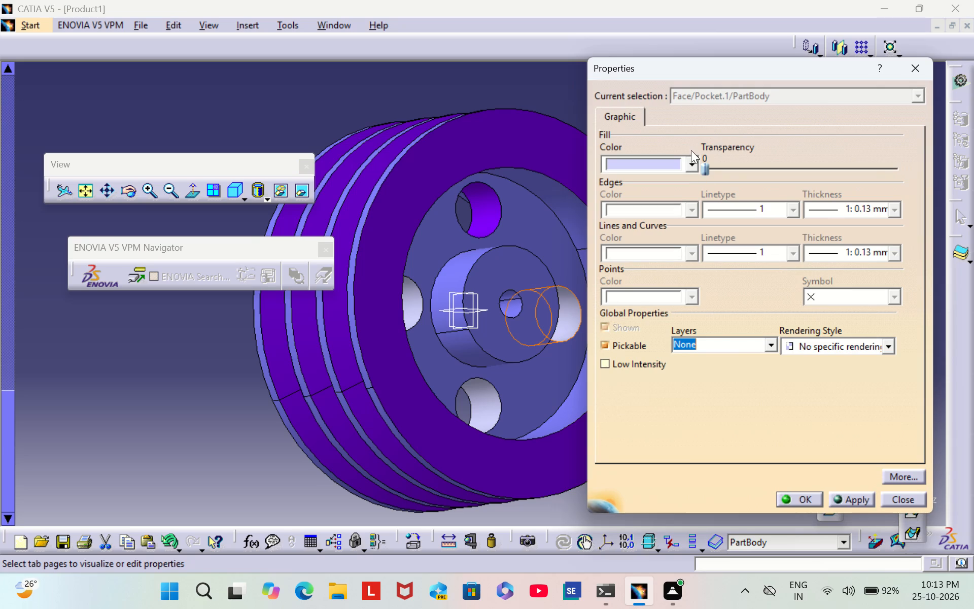
{"action": "left_click", "coordinate": [694, 161]}
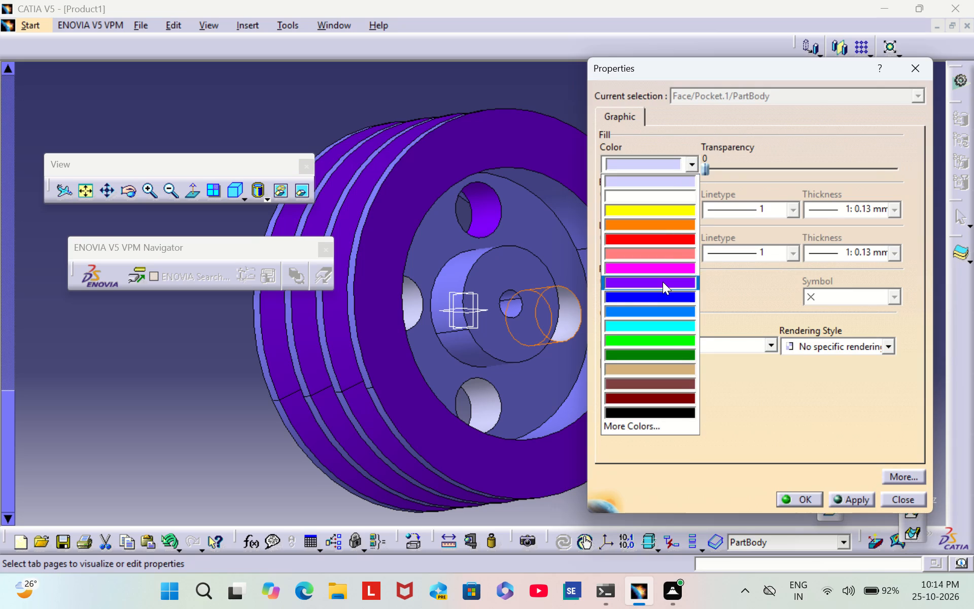
{"action": "left_click", "coordinate": [663, 282]}
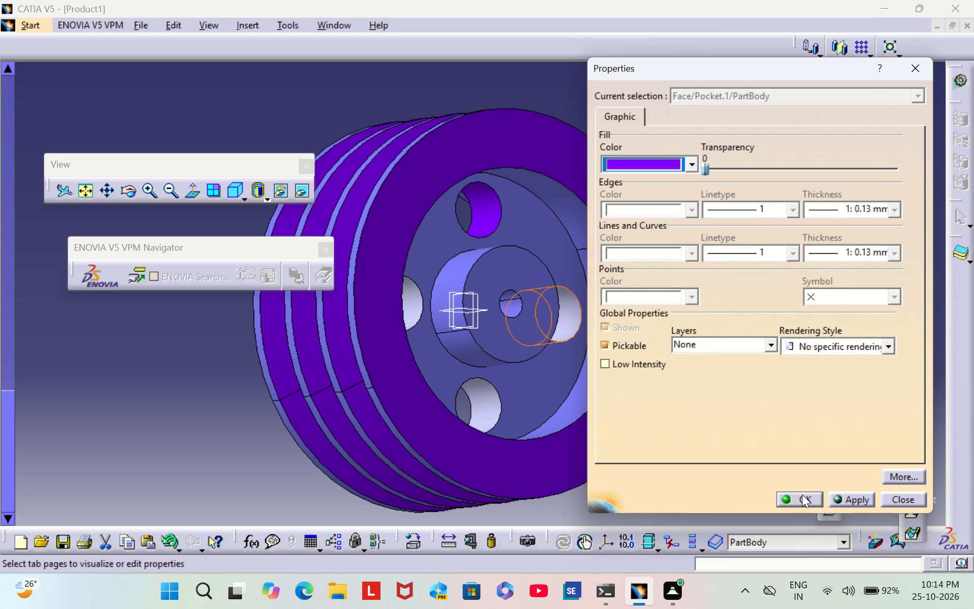
{"action": "left_click", "coordinate": [803, 497]}
{"action": "left_click", "coordinate": [747, 202]}
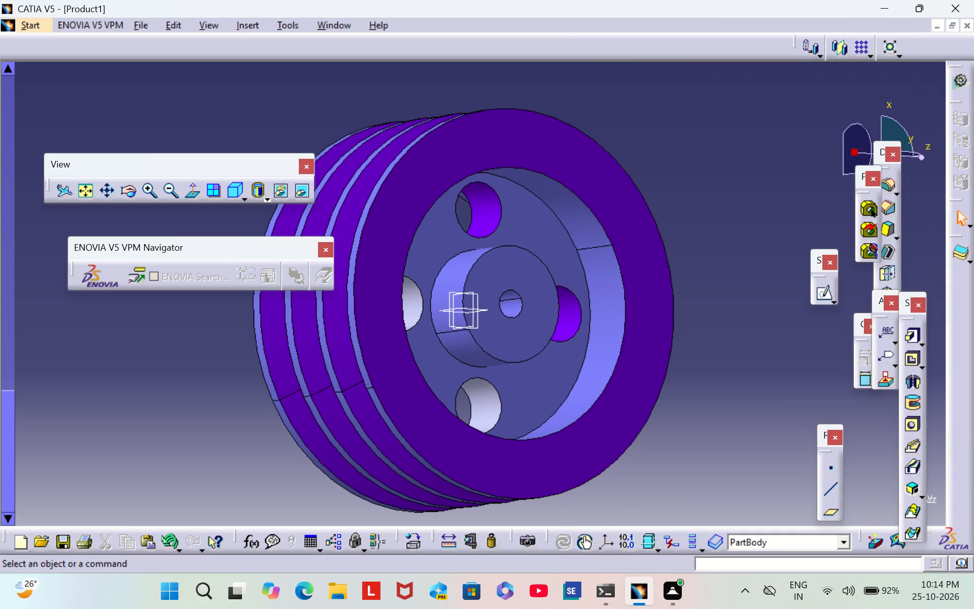
Set the fill colour of the web hole's inner face to the left of the hub to the same violet.
{"action": "middle_click_drag", "start_coordinate": [683, 167], "coordinate": [571, 236]}
{"action": "right_click_drag", "start_coordinate": [683, 167], "coordinate": [571, 236]}
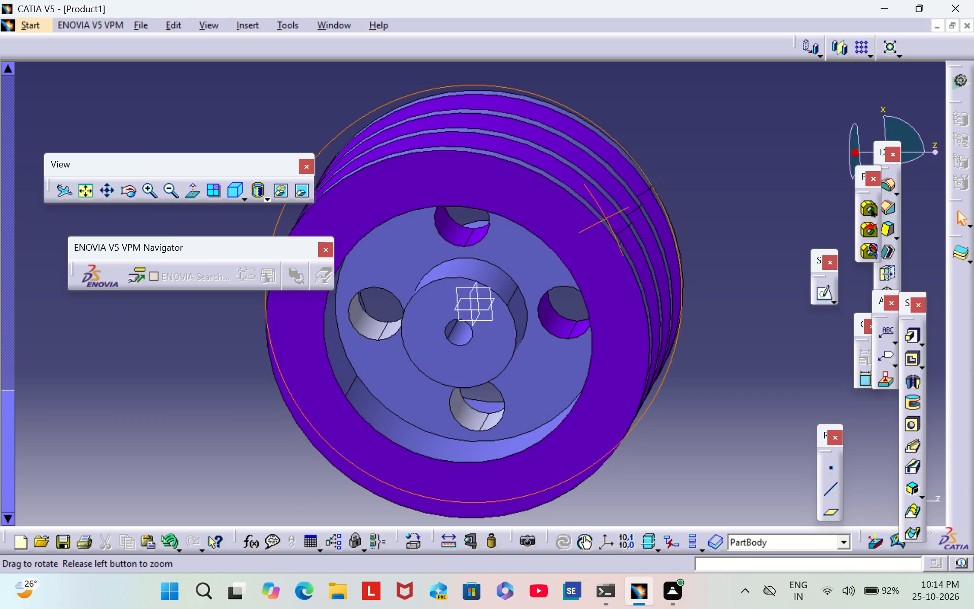
{"action": "middle_click_drag", "start_coordinate": [571, 236], "coordinate": [570, 236]}
{"action": "right_click_drag", "start_coordinate": [571, 236], "coordinate": [570, 238]}
{"action": "right_click", "coordinate": [371, 333]}
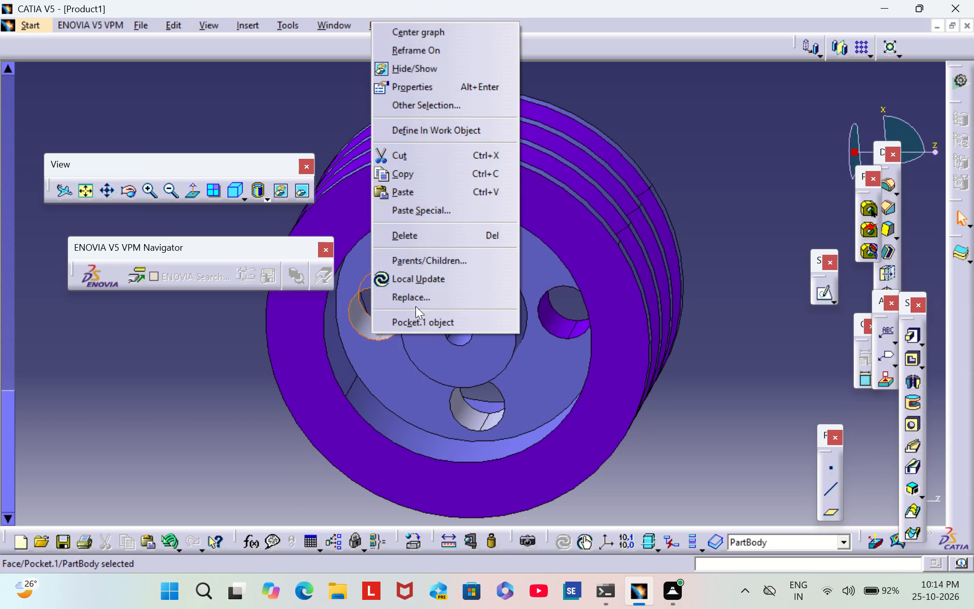
{"action": "left_click", "coordinate": [482, 82]}
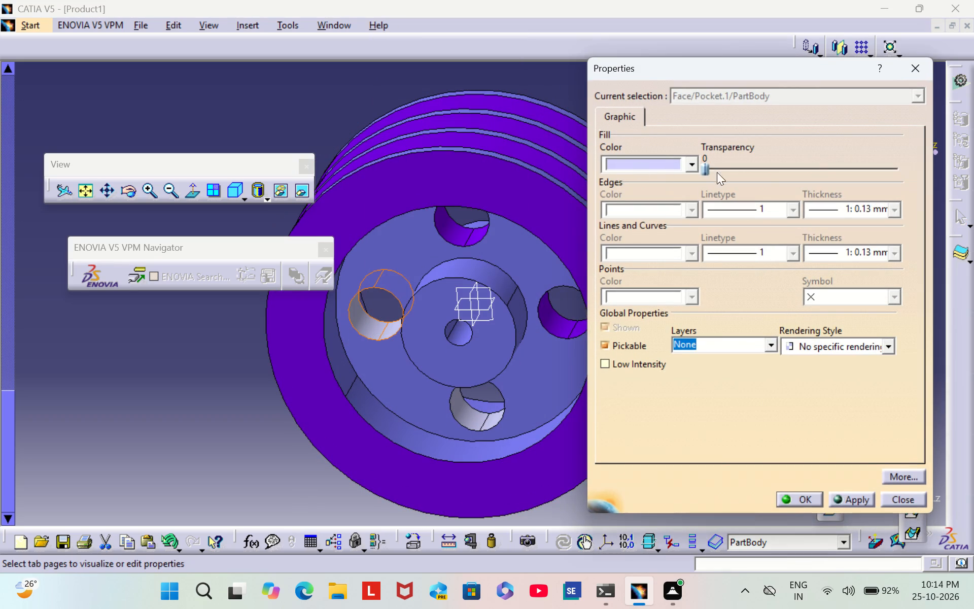
{"action": "left_click", "coordinate": [697, 167]}
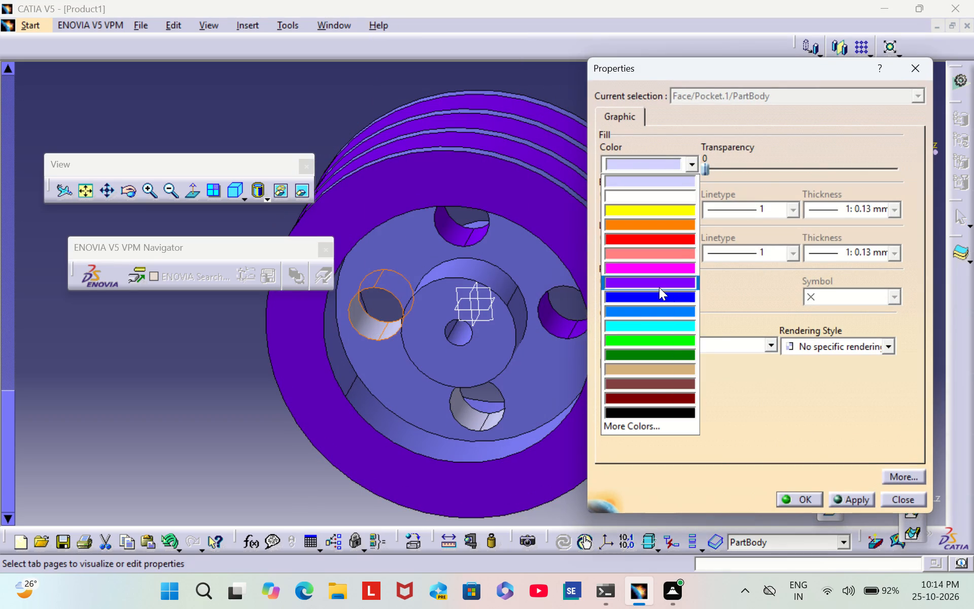
{"action": "left_click", "coordinate": [659, 287]}
{"action": "left_click", "coordinate": [813, 499]}
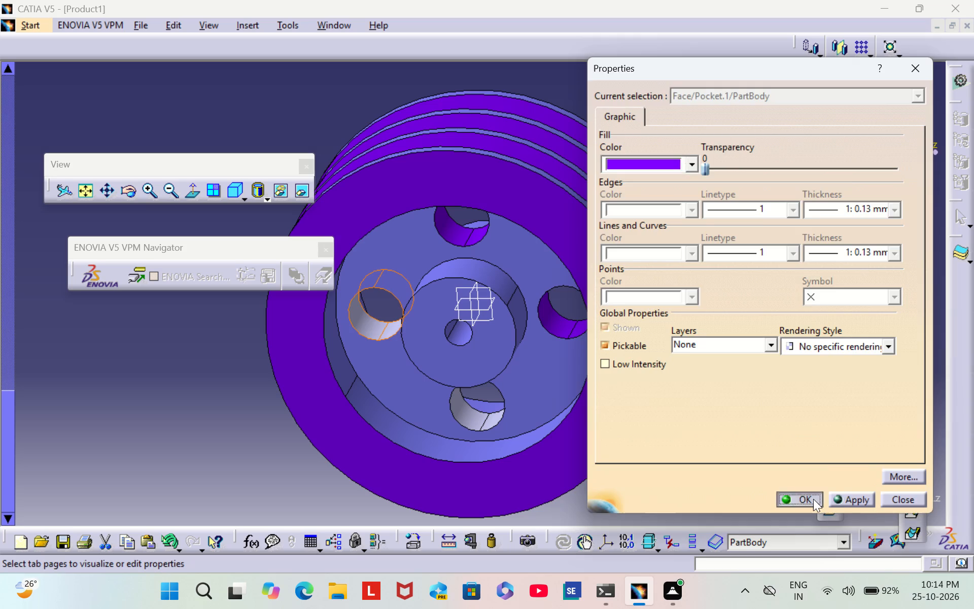
{"action": "left_click", "coordinate": [781, 325]}
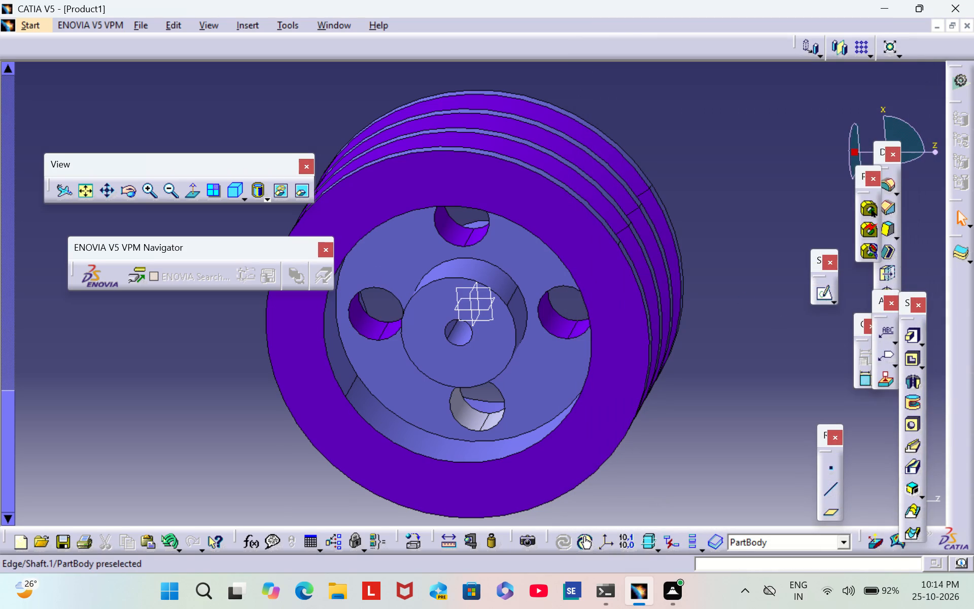
Set the fill colour of the lower web hole's inner face to the same violet.
{"action": "scroll", "coordinate": [431, 330], "scroll_direction": "down", "scroll_amount": 1}
{"action": "middle_click_drag", "start_coordinate": [274, 370], "coordinate": [208, 403]}
{"action": "right_click_drag", "start_coordinate": [274, 369], "coordinate": [208, 403]}
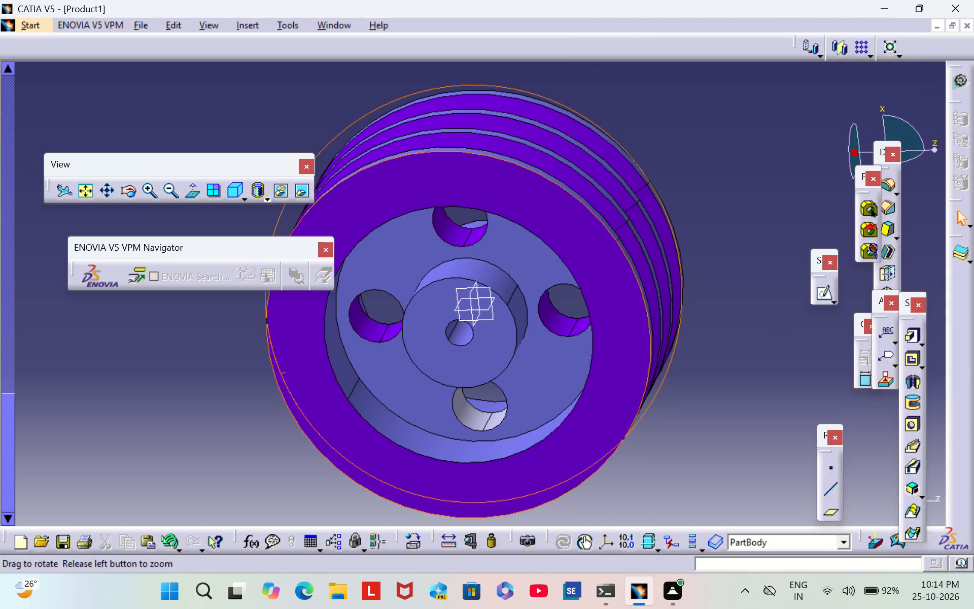
{"action": "middle_click_drag", "start_coordinate": [208, 403], "coordinate": [208, 404]}
{"action": "right_click_drag", "start_coordinate": [208, 403], "coordinate": [207, 406]}
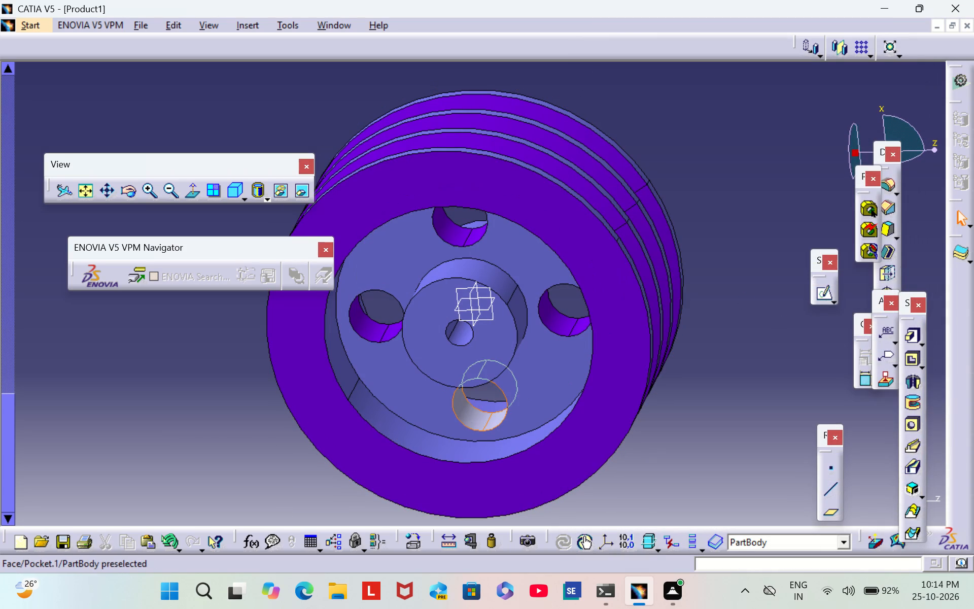
{"action": "right_click", "coordinate": [468, 417]}
{"action": "left_click", "coordinate": [541, 168]}
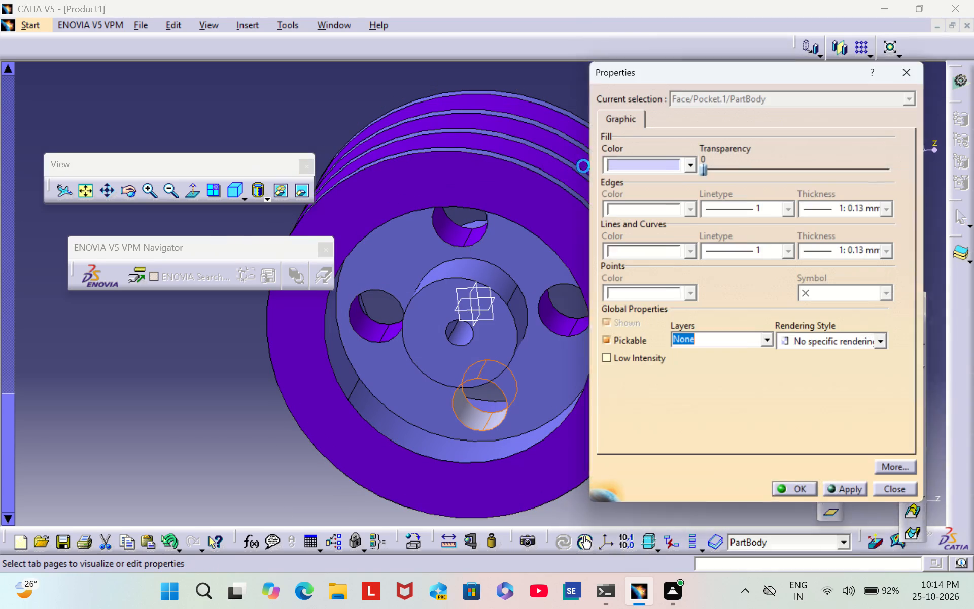
{"action": "left_click", "coordinate": [693, 170]}
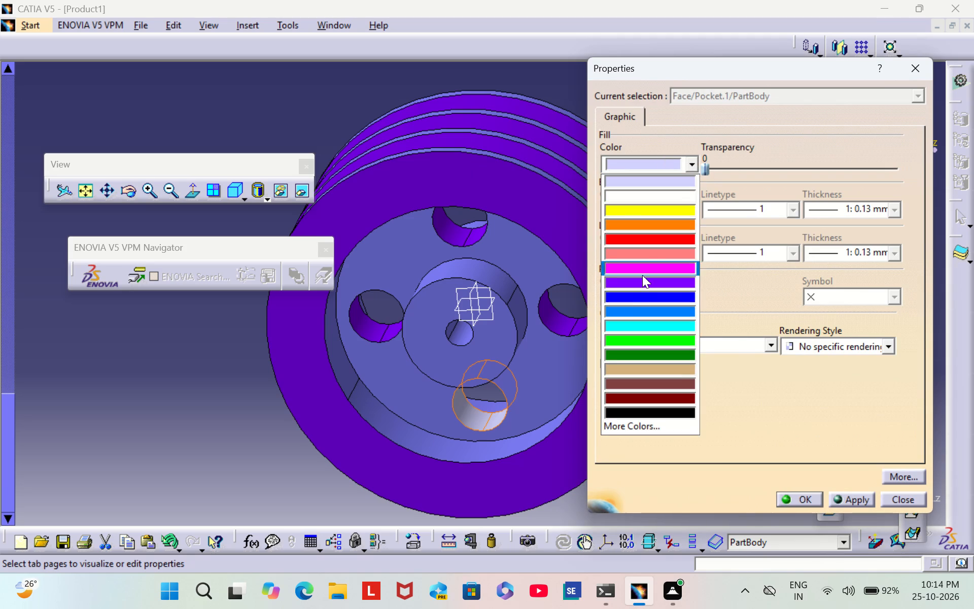
{"action": "left_click", "coordinate": [633, 286]}
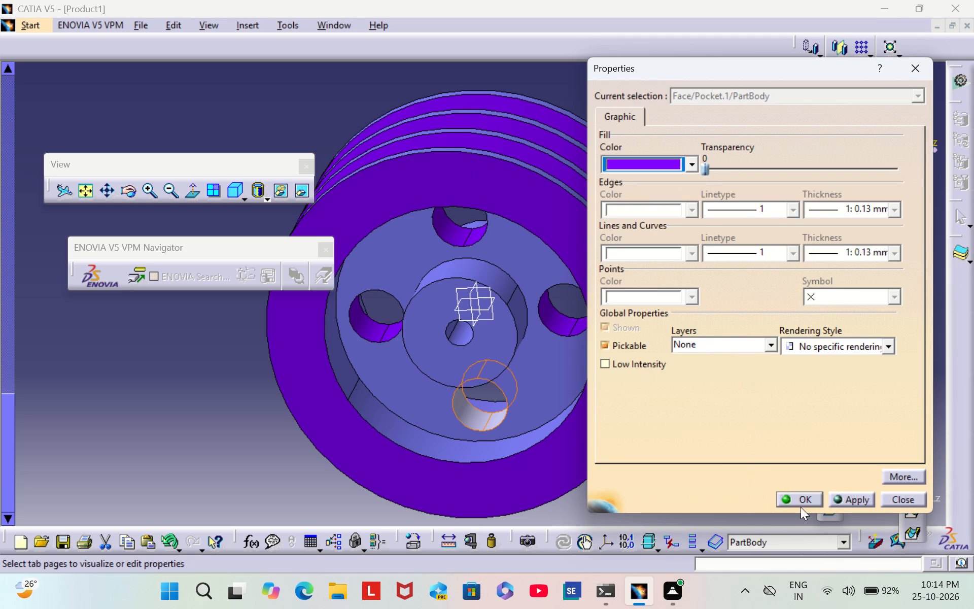
{"action": "left_click", "coordinate": [801, 499]}
{"action": "left_click", "coordinate": [784, 358]}
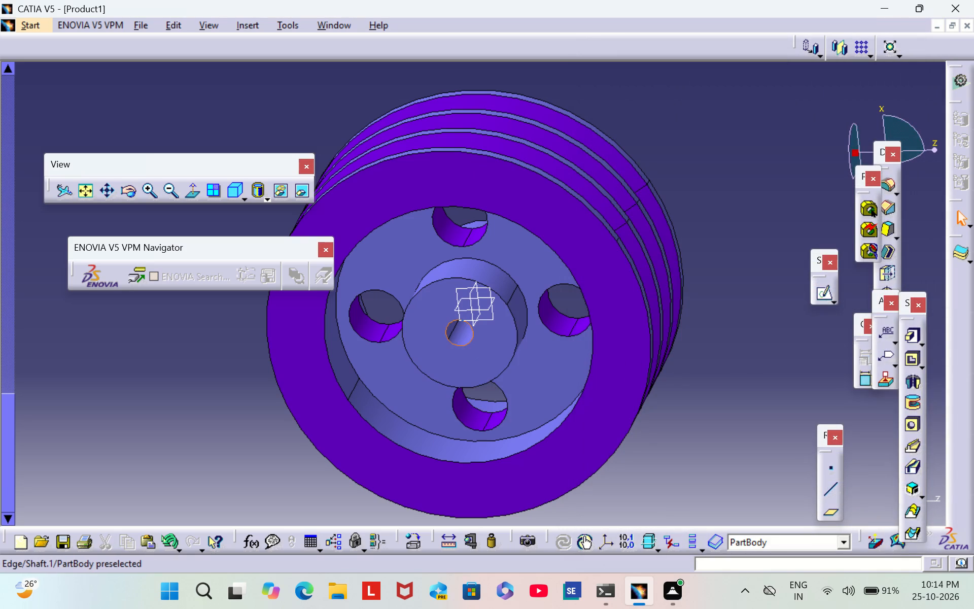
Set the fill colour of the visible half of the hub's central bore wall to violet.
{"action": "right_click", "coordinate": [452, 331]}
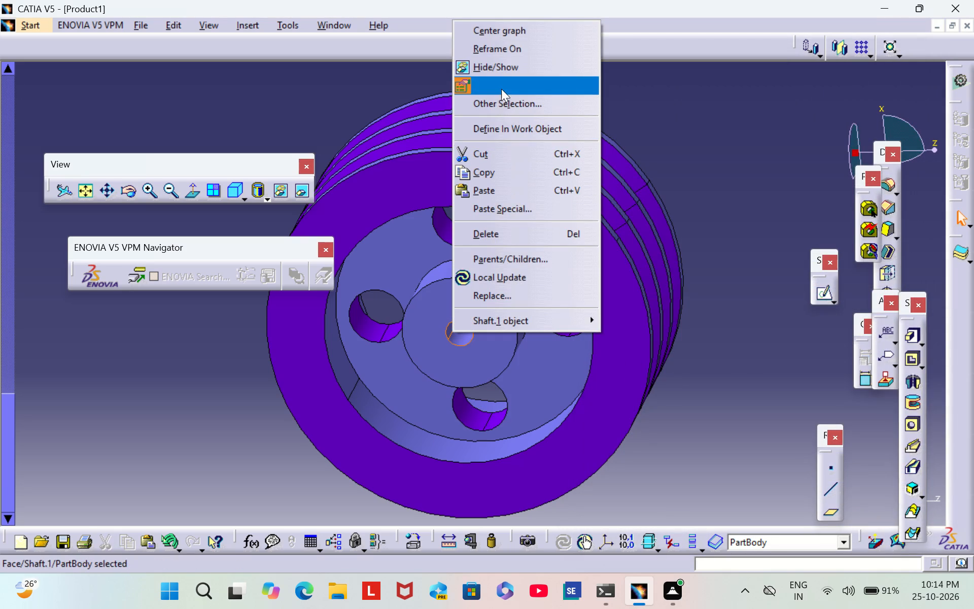
{"action": "left_click", "coordinate": [501, 87]}
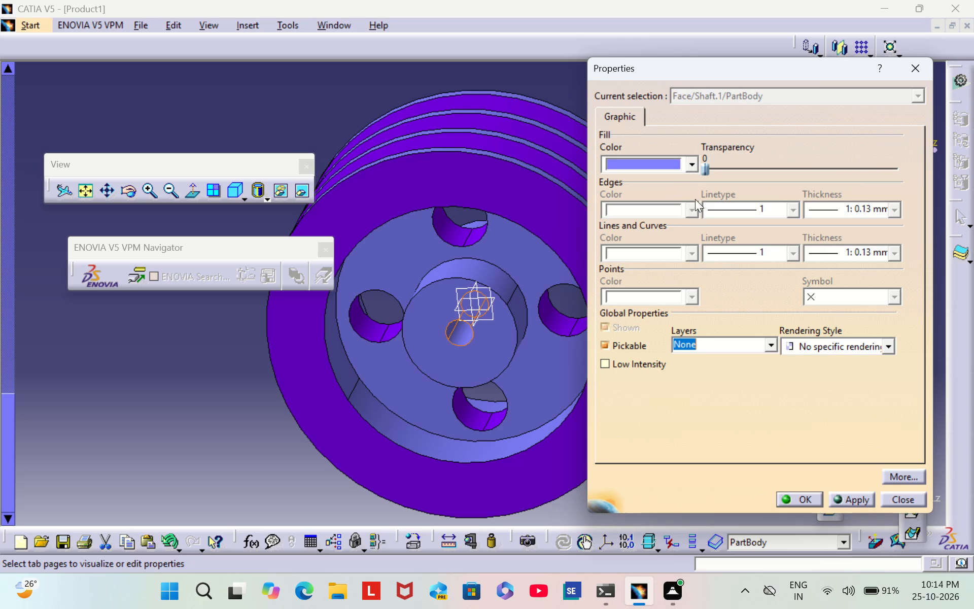
{"action": "left_click", "coordinate": [691, 163]}
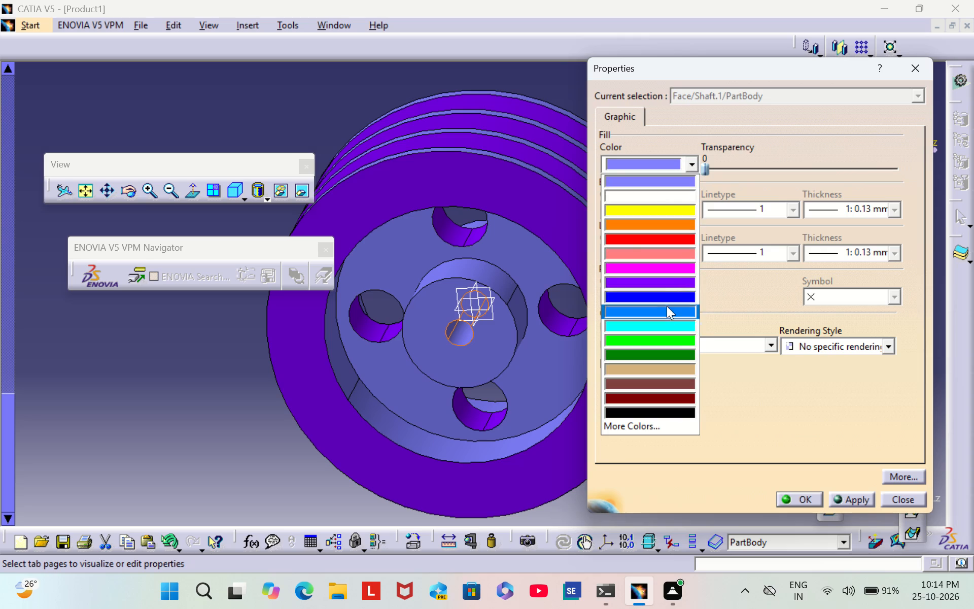
{"action": "left_click", "coordinate": [665, 286]}
{"action": "left_click", "coordinate": [798, 503]}
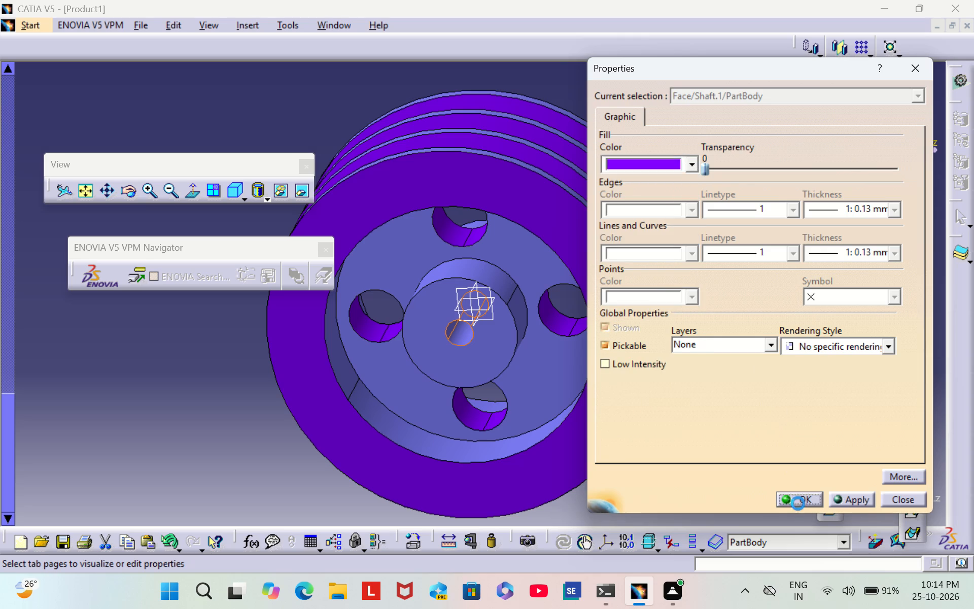
{"action": "left_click", "coordinate": [254, 346]}
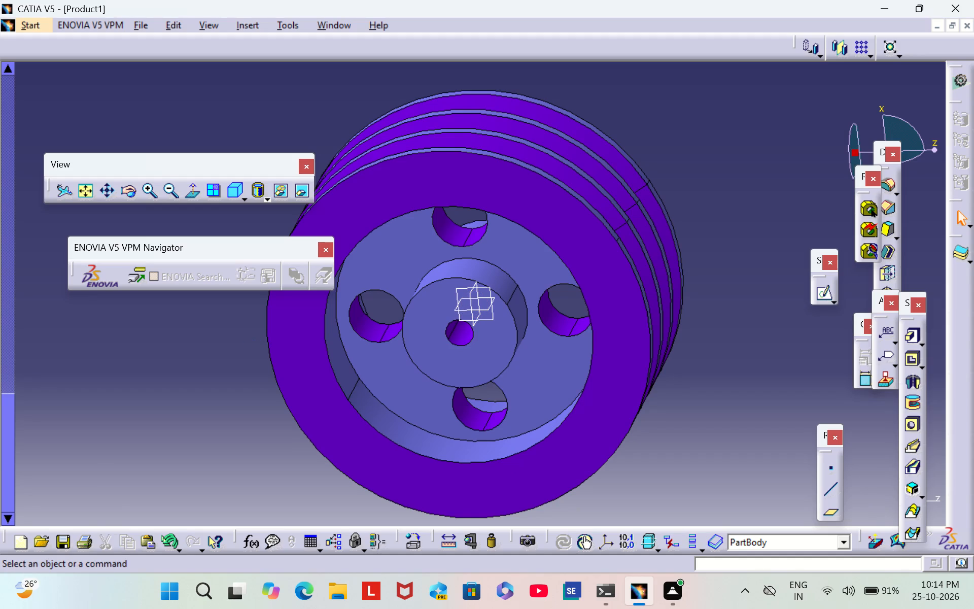
Set the fill colour of the remaining half of the central bore wall to violet, working from the pulley's opposite side.
{"action": "middle_click_drag", "start_coordinate": [249, 392], "coordinate": [653, 337]}
{"action": "scroll", "coordinate": [249, 392], "scroll_direction": "down", "scroll_amount": 1}
{"action": "right_click_drag", "start_coordinate": [250, 392], "coordinate": [653, 337]}
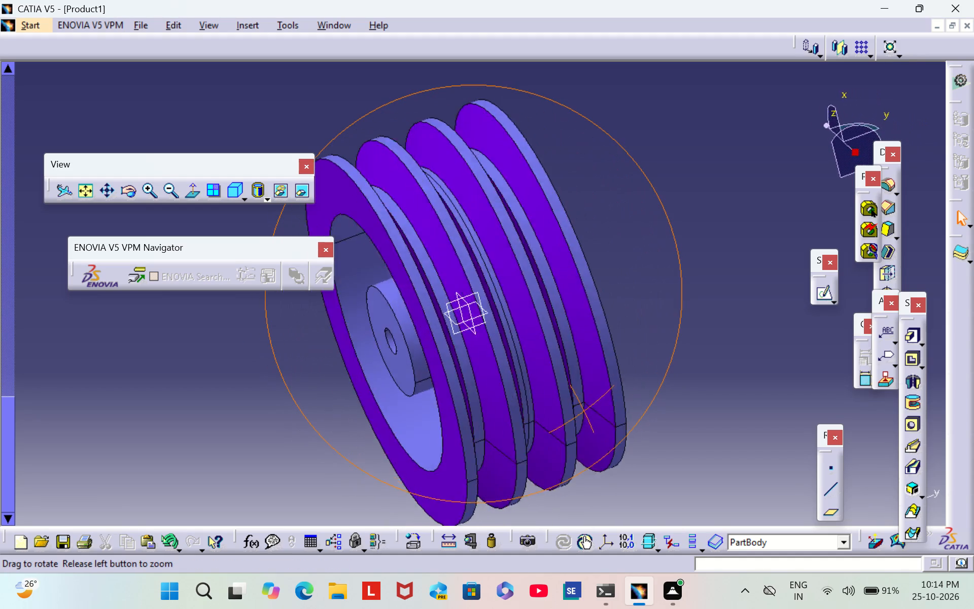
{"action": "right_click_drag", "start_coordinate": [653, 337], "coordinate": [594, 389]}
{"action": "middle_click_drag", "start_coordinate": [653, 337], "coordinate": [594, 389]}
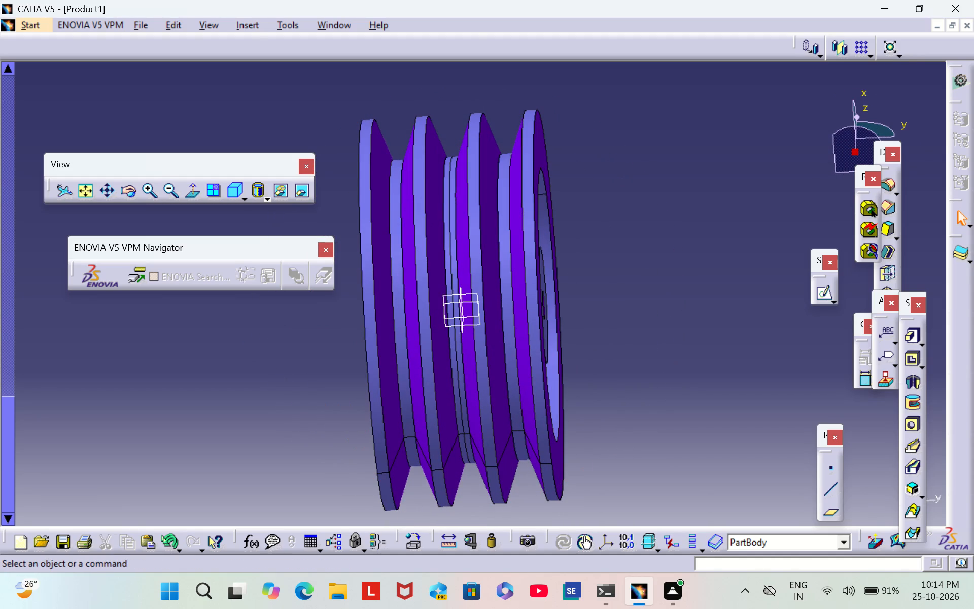
{"action": "middle_click_drag", "start_coordinate": [318, 403], "coordinate": [578, 334]}
{"action": "right_click_drag", "start_coordinate": [320, 403], "coordinate": [578, 334]}
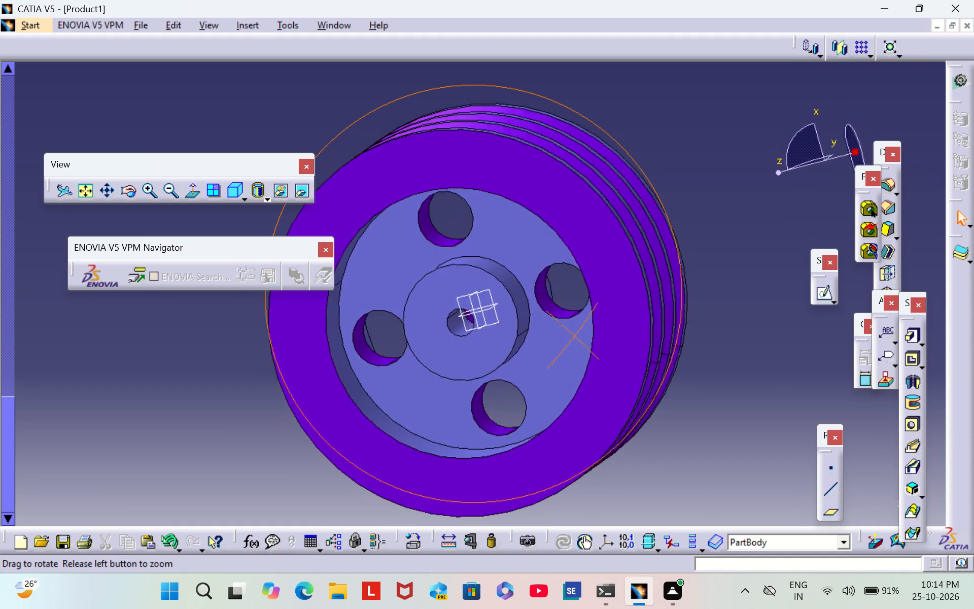
{"action": "right_click_drag", "start_coordinate": [578, 334], "coordinate": [633, 308]}
{"action": "middle_click_drag", "start_coordinate": [578, 334], "coordinate": [633, 308]}
{"action": "scroll", "coordinate": [633, 308], "scroll_direction": "up", "scroll_amount": 1}
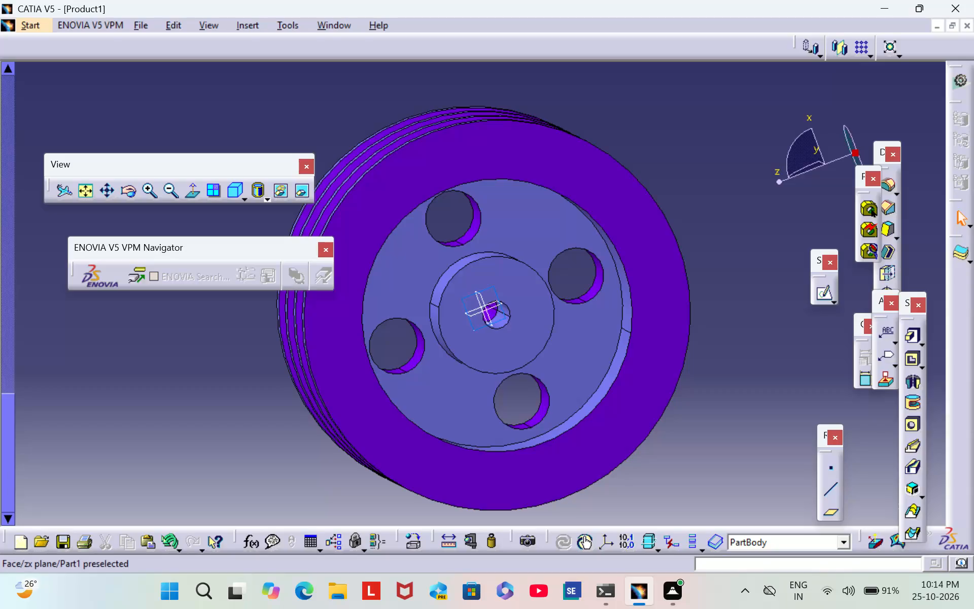
{"action": "middle_click_drag", "start_coordinate": [483, 378], "coordinate": [580, 354]}
{"action": "right_click_drag", "start_coordinate": [496, 378], "coordinate": [580, 354]}
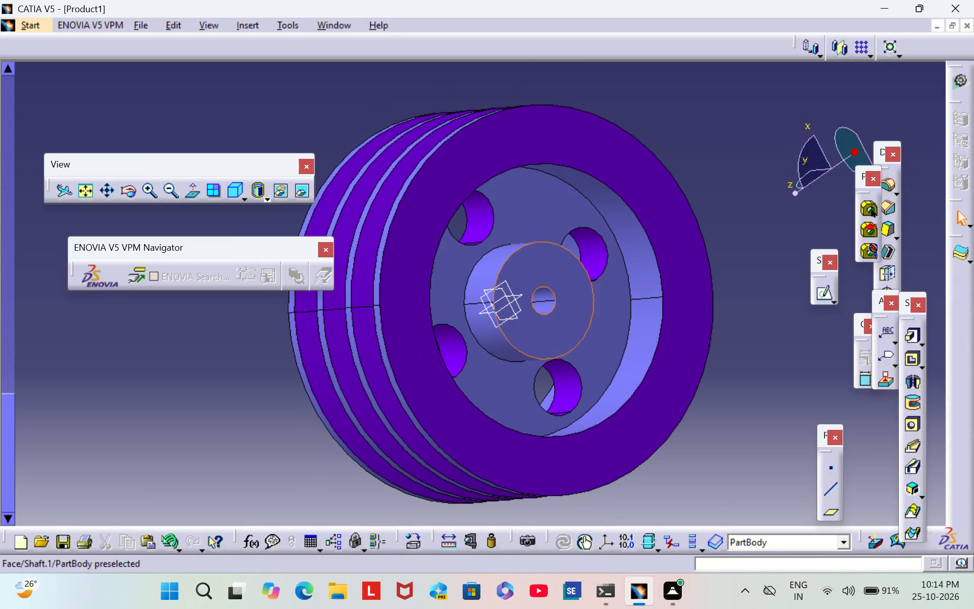
{"action": "right_click", "coordinate": [547, 300]}
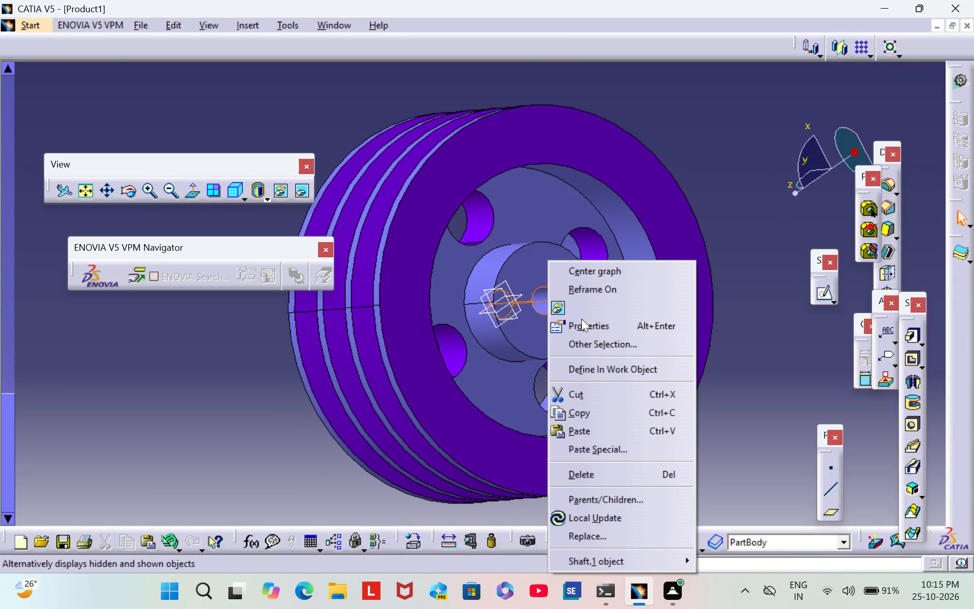
{"action": "left_click", "coordinate": [582, 319]}
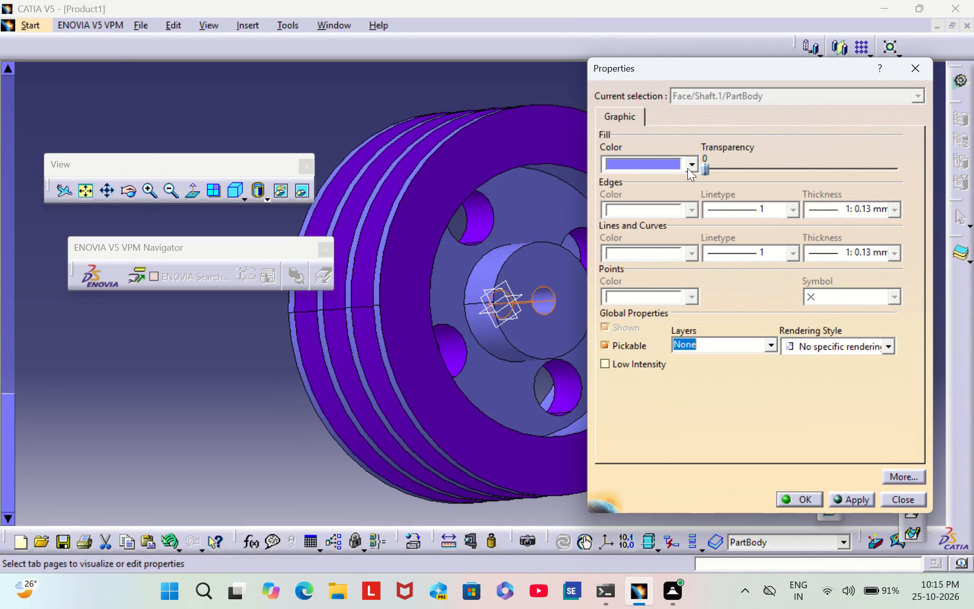
{"action": "left_click", "coordinate": [692, 162]}
{"action": "left_click", "coordinate": [660, 286]}
{"action": "left_click", "coordinate": [798, 498]}
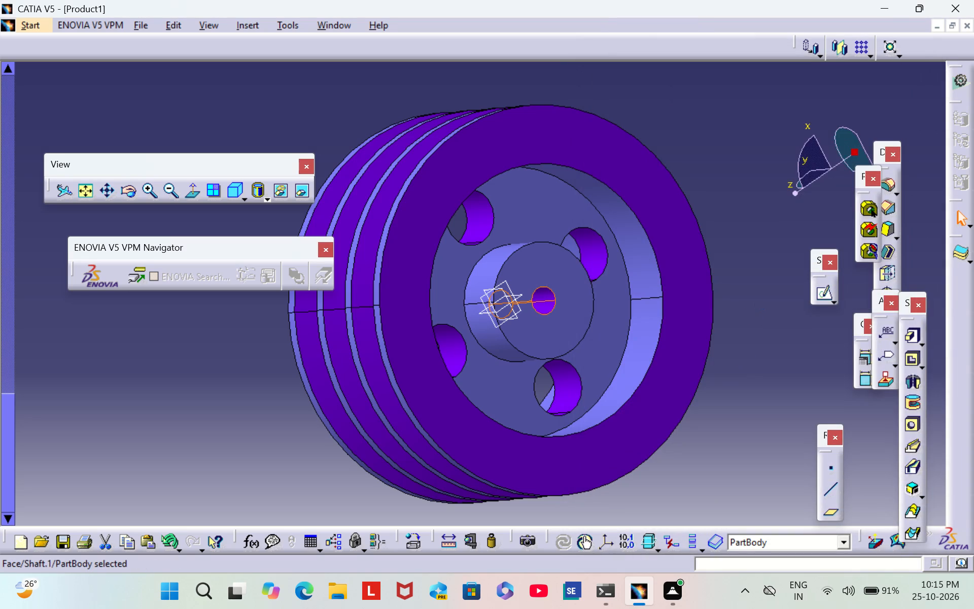
{"action": "left_click", "coordinate": [741, 194]}
Inspect the coloured grooves, rim faces, web holes and bore from both sides of the pulley.
{"action": "scroll", "coordinate": [699, 191], "scroll_direction": "down", "scroll_amount": 1}
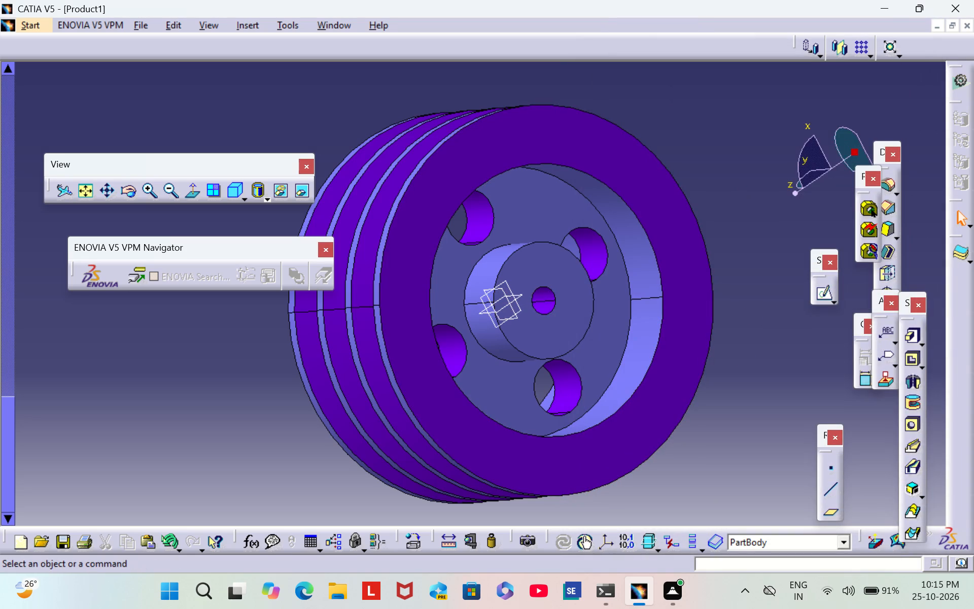
{"action": "middle_click_drag", "start_coordinate": [703, 188], "coordinate": [516, 303]}
{"action": "right_click_drag", "start_coordinate": [703, 187], "coordinate": [516, 303]}
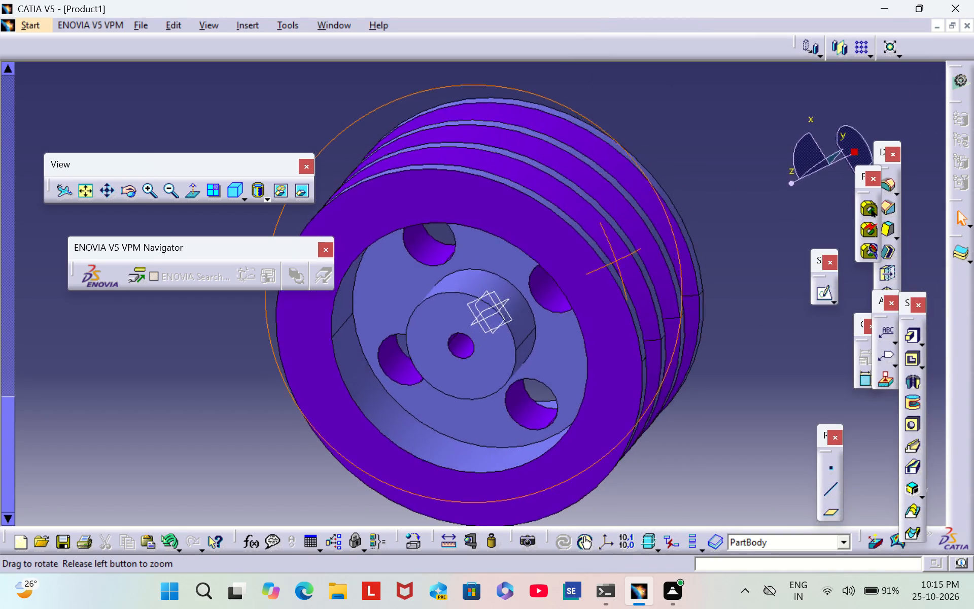
{"action": "middle_click_drag", "start_coordinate": [516, 303], "coordinate": [370, 378]}
{"action": "right_click_drag", "start_coordinate": [516, 303], "coordinate": [307, 401]}
{"action": "middle_click", "coordinate": [309, 400]}
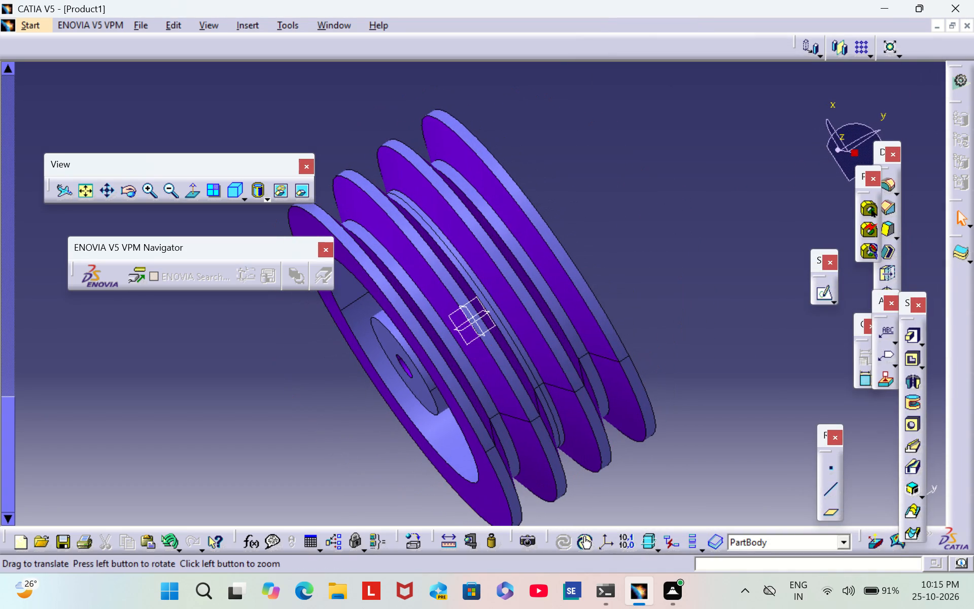
{"action": "middle_click_drag", "start_coordinate": [617, 212], "coordinate": [554, 252]}
{"action": "right_click_drag", "start_coordinate": [617, 211], "coordinate": [554, 252]}
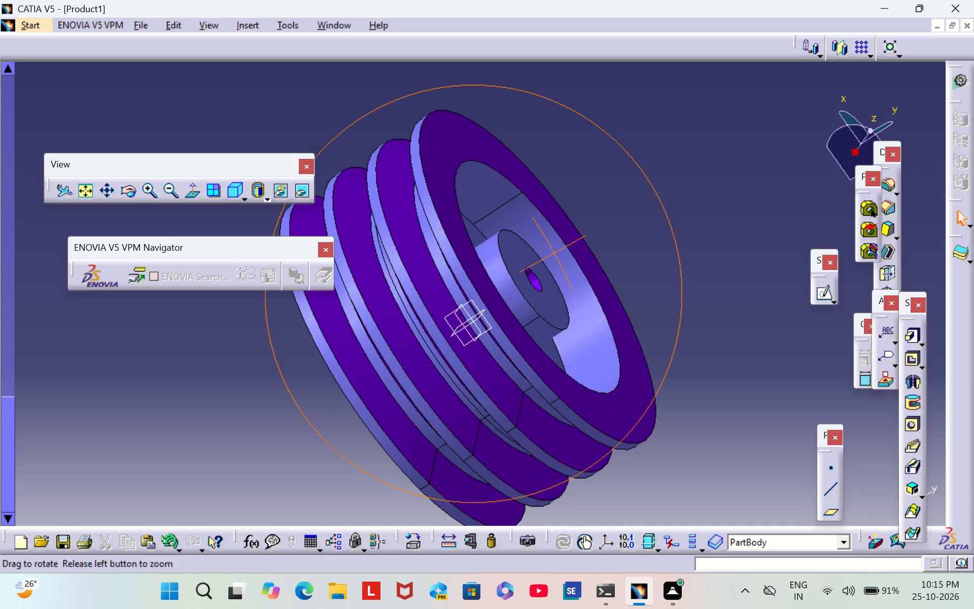
{"action": "right_click_drag", "start_coordinate": [554, 252], "coordinate": [553, 253]}
{"action": "middle_click_drag", "start_coordinate": [554, 252], "coordinate": [553, 253]}
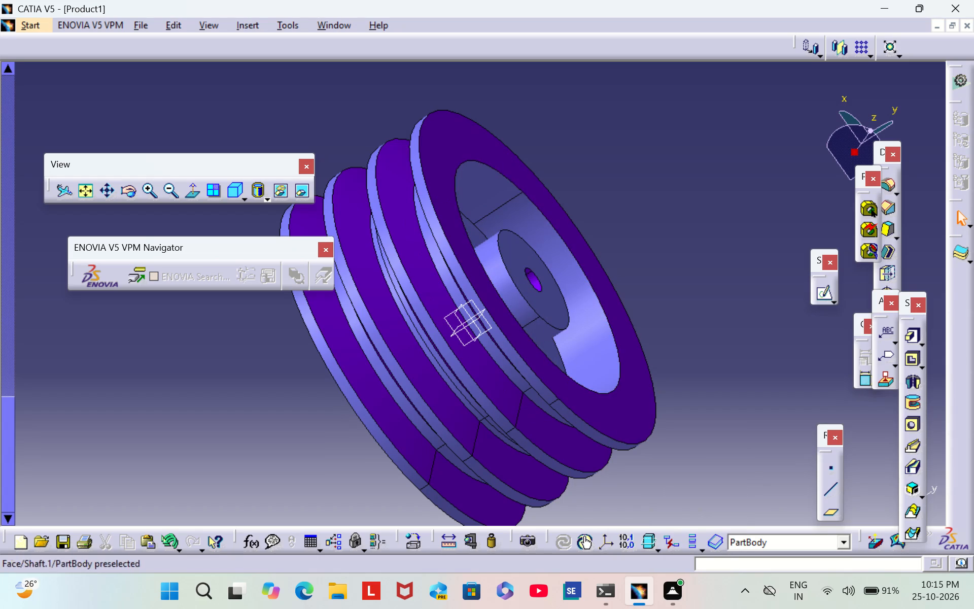
Set the fill colour of the flat web face around the hub to muted grey-blue from the additional basic colours.
{"action": "middle_click_drag", "start_coordinate": [314, 430], "coordinate": [502, 361]}
{"action": "scroll", "coordinate": [314, 429], "scroll_direction": "down", "scroll_amount": 1}
{"action": "right_click_drag", "start_coordinate": [316, 429], "coordinate": [502, 361]}
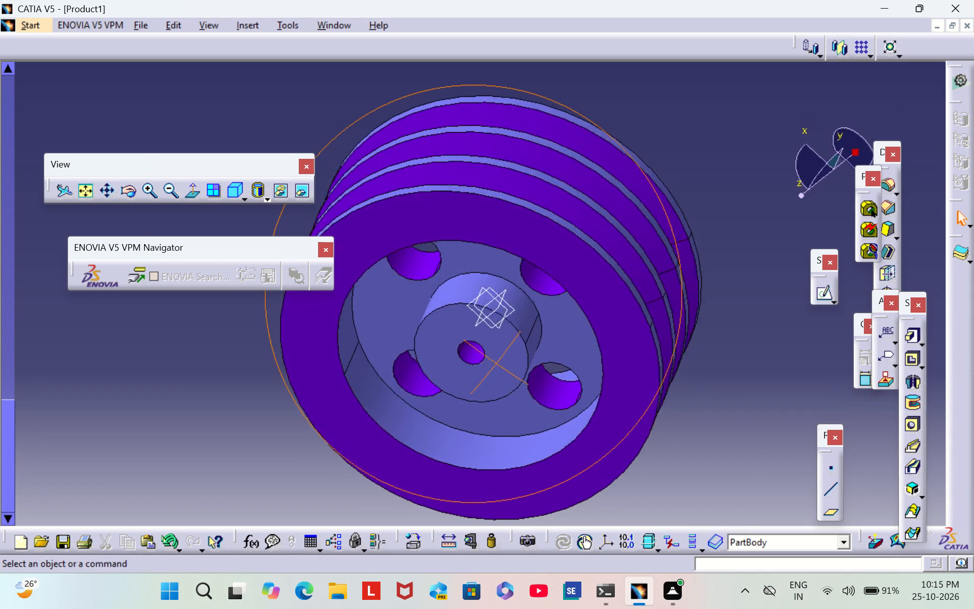
{"action": "right_click_drag", "start_coordinate": [502, 361], "coordinate": [588, 319]}
{"action": "middle_click_drag", "start_coordinate": [502, 361], "coordinate": [588, 319]}
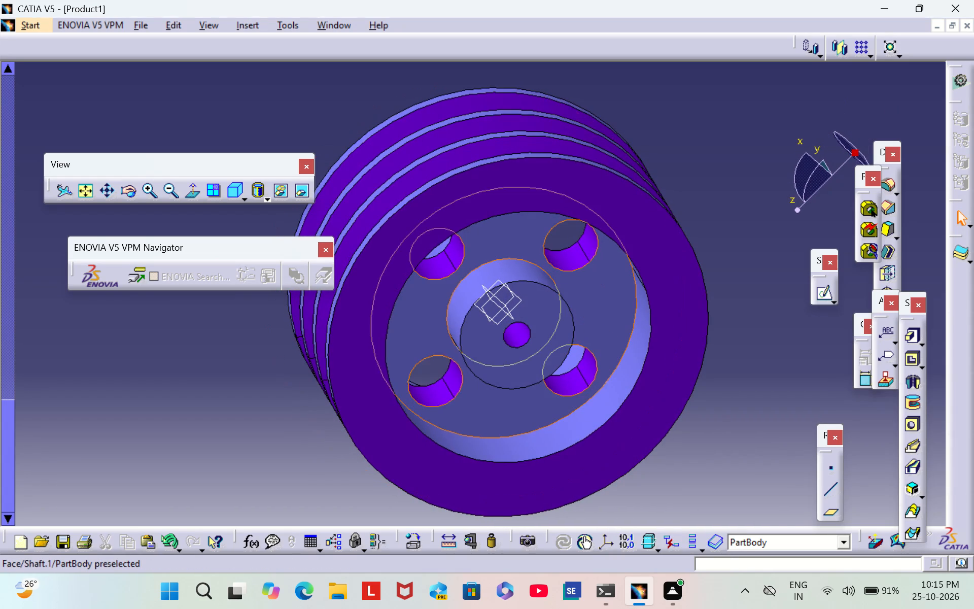
{"action": "right_click", "coordinate": [605, 290]}
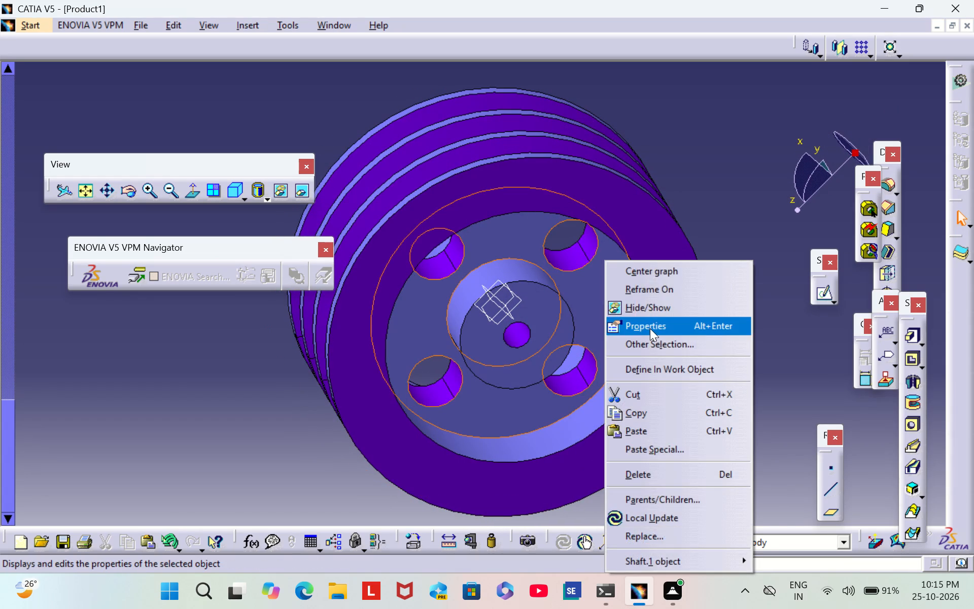
{"action": "left_click", "coordinate": [650, 328]}
{"action": "left_click", "coordinate": [695, 165]}
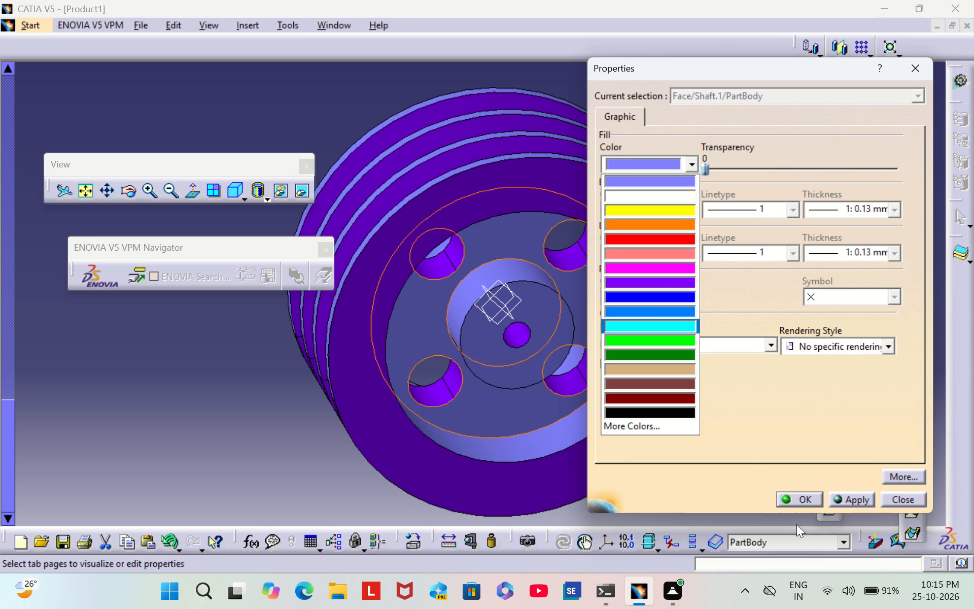
{"action": "left_click", "coordinate": [658, 423]}
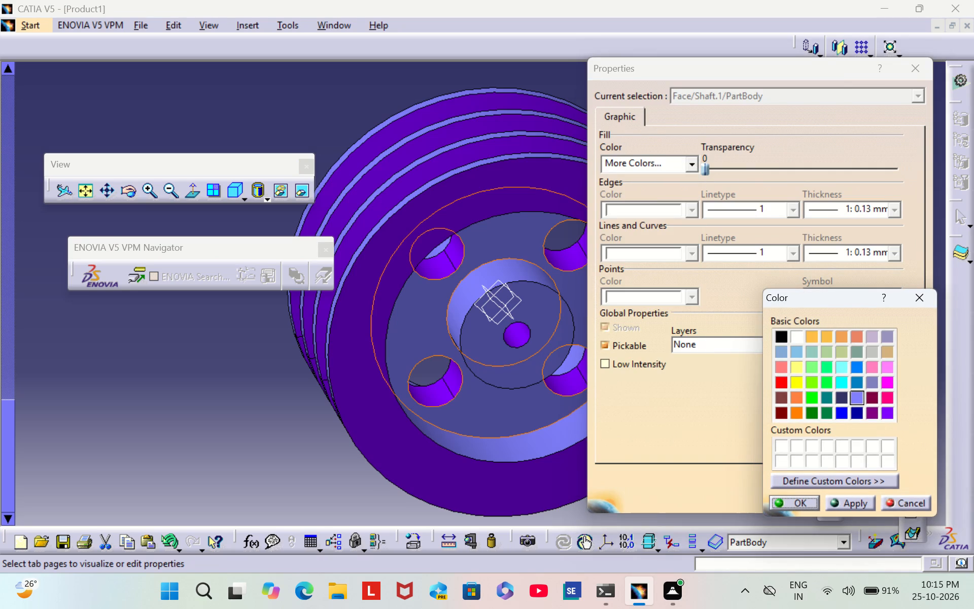
{"action": "left_click", "coordinate": [873, 384]}
{"action": "left_click", "coordinate": [795, 506]}
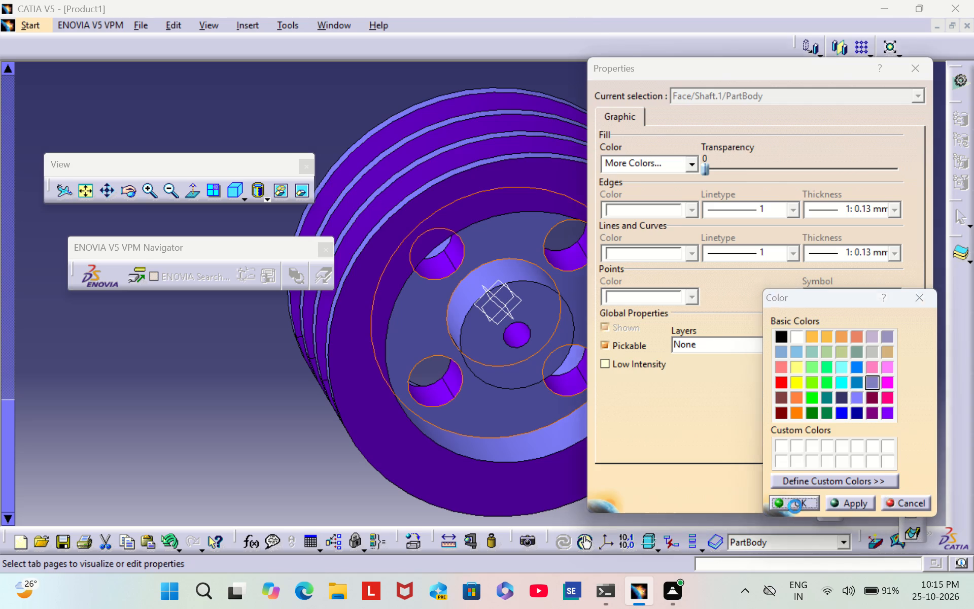
{"action": "left_click", "coordinate": [801, 491]}
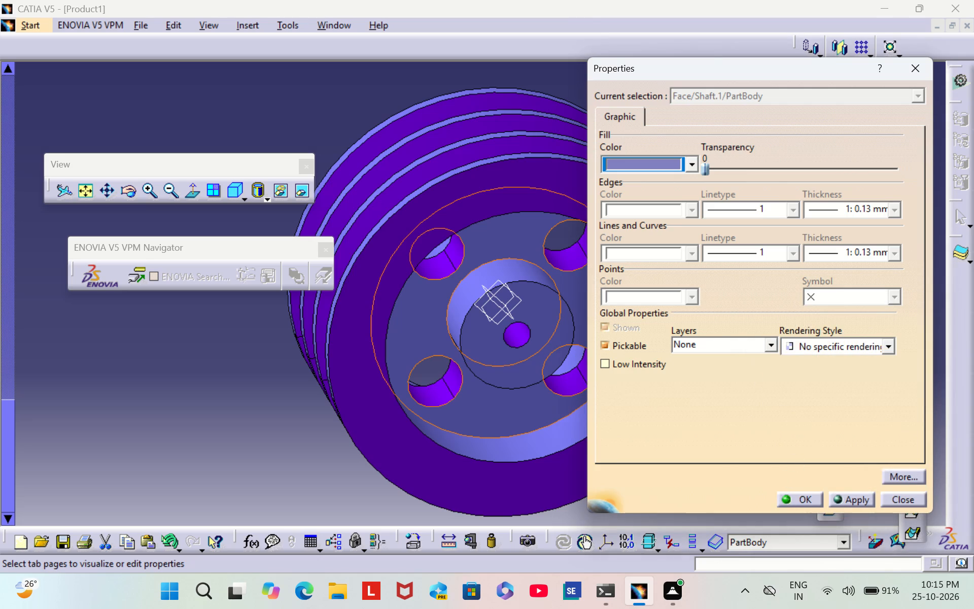
{"action": "left_click", "coordinate": [806, 498]}
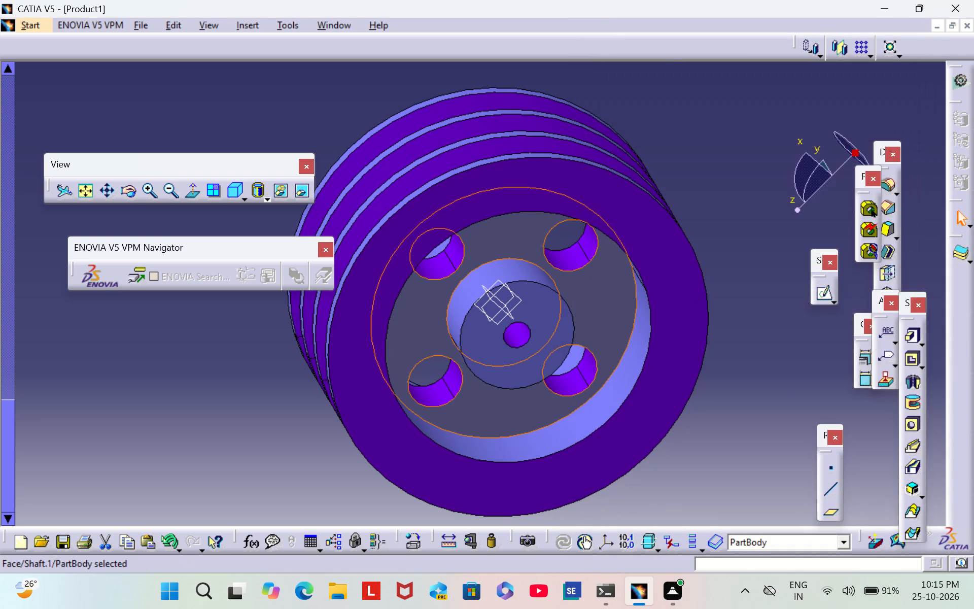
{"action": "left_click", "coordinate": [777, 335]}
Set the fill colour of the flat web face around the hub to dark navy blue from the additional basic colours.
{"action": "right_click", "coordinate": [594, 290]}
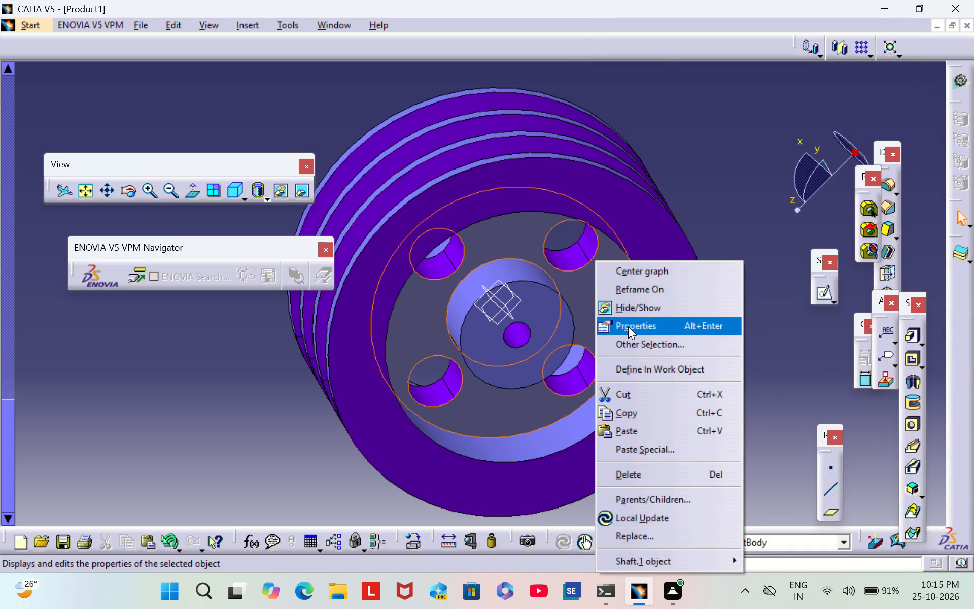
{"action": "left_click", "coordinate": [628, 326]}
{"action": "left_click", "coordinate": [692, 164]}
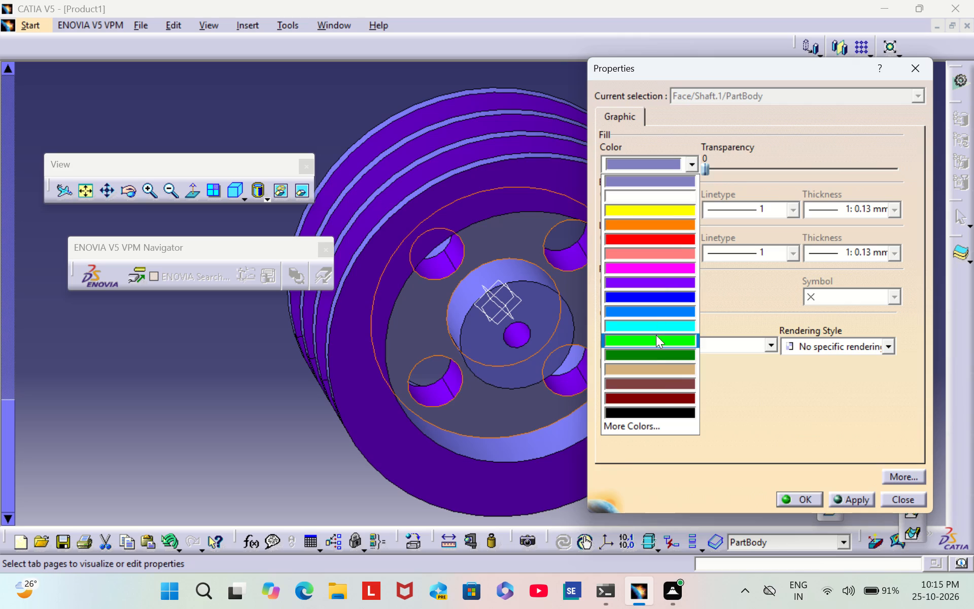
{"action": "left_click", "coordinate": [657, 425]}
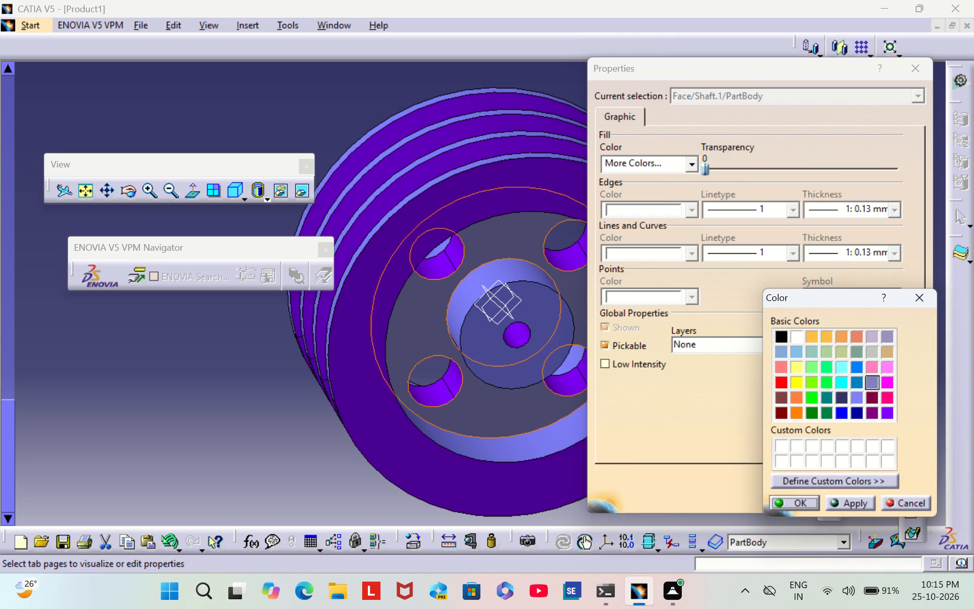
{"action": "left_click", "coordinate": [858, 417]}
{"action": "left_click", "coordinate": [805, 500]}
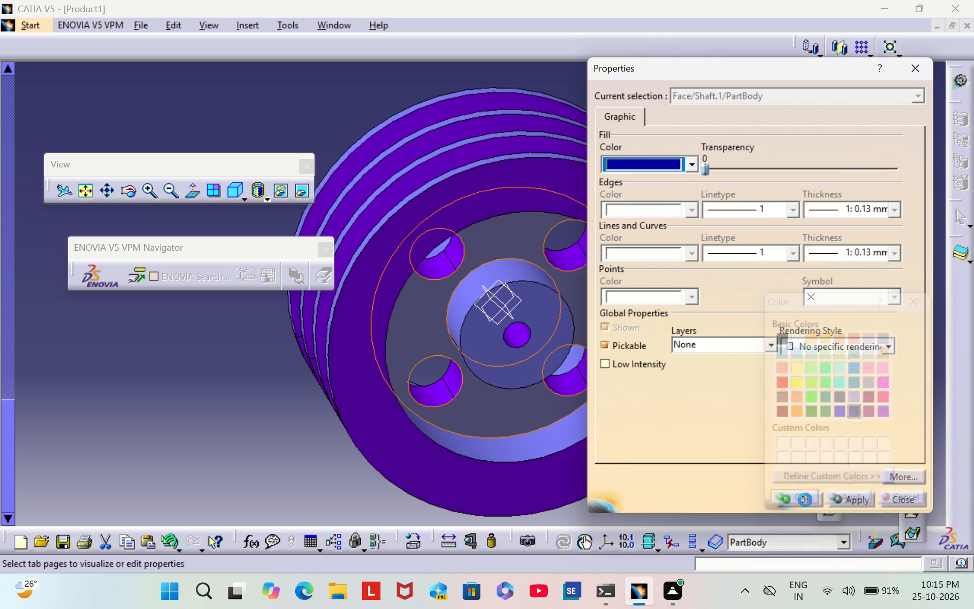
{"action": "left_click", "coordinate": [805, 498]}
{"action": "left_click", "coordinate": [768, 310]}
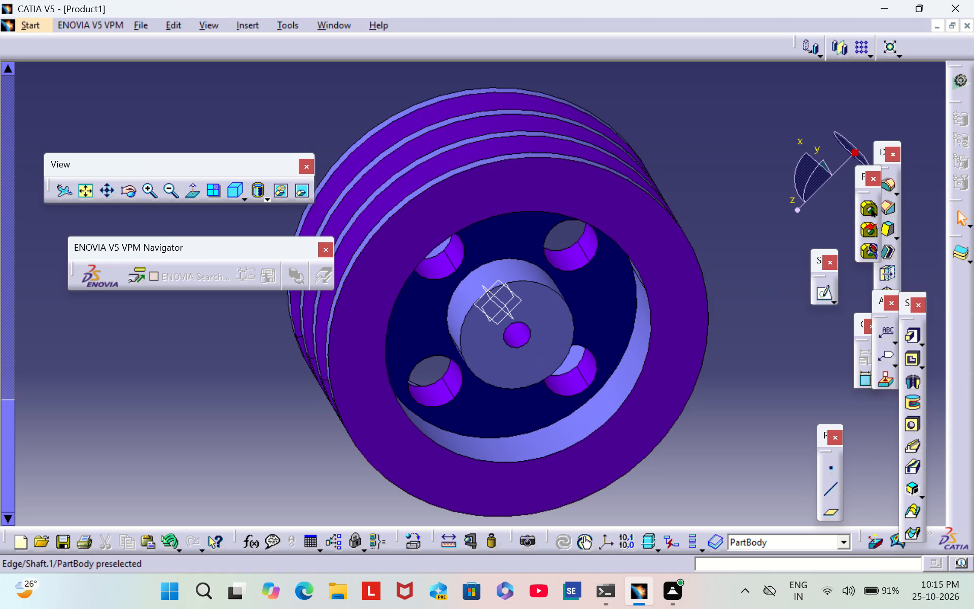
Set the fill colour of the flat web face on the pulley's opposite side to the same dark navy blue.
{"action": "scroll", "coordinate": [680, 185], "scroll_direction": "down", "scroll_amount": 1}
{"action": "middle_click_drag", "start_coordinate": [680, 185], "coordinate": [420, 383]}
{"action": "right_click_drag", "start_coordinate": [680, 184], "coordinate": [420, 383]}
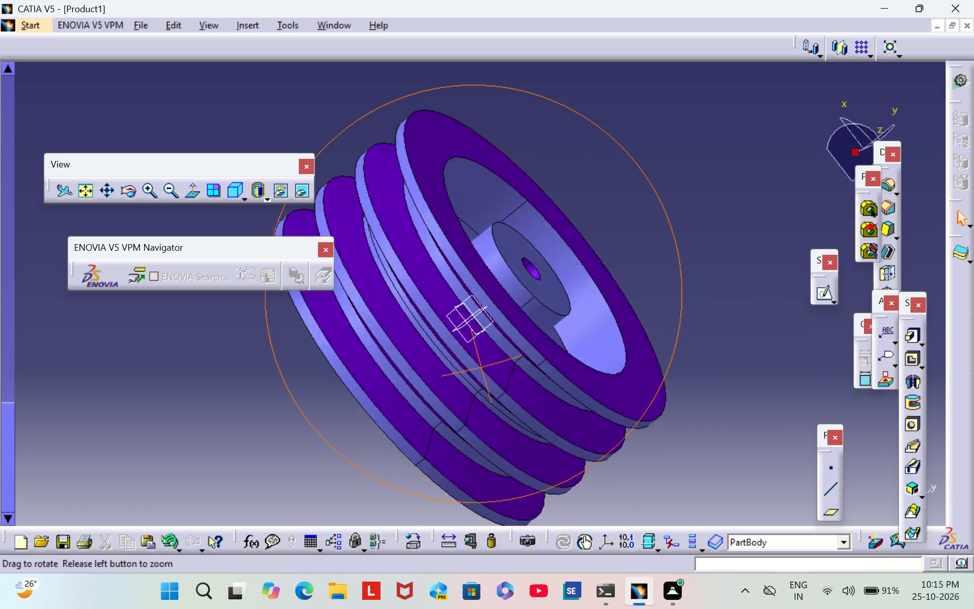
{"action": "middle_click_drag", "start_coordinate": [420, 383], "coordinate": [307, 420]}
{"action": "right_click_drag", "start_coordinate": [420, 383], "coordinate": [307, 421]}
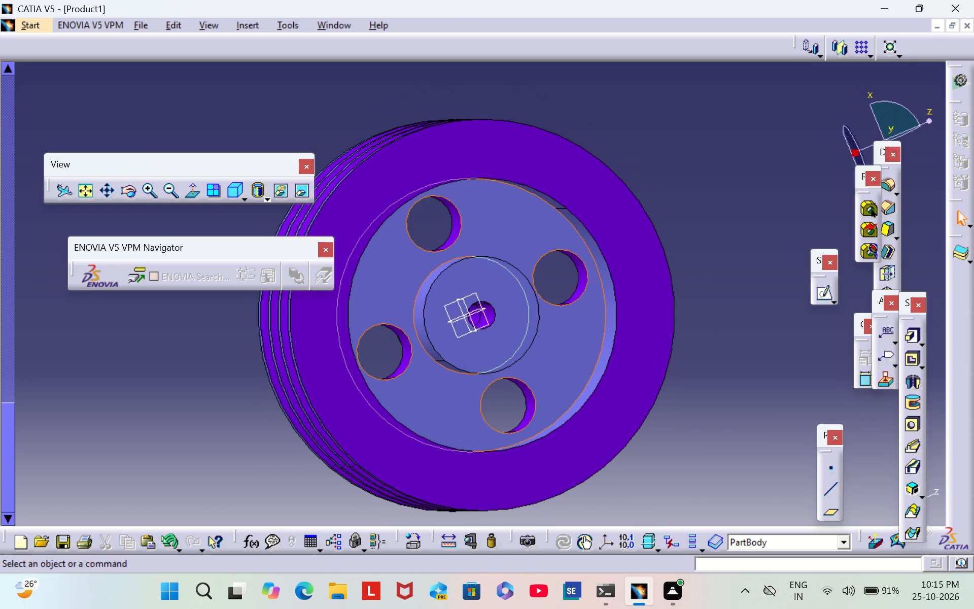
{"action": "right_click", "coordinate": [508, 224]}
{"action": "left_click", "coordinate": [569, 284]}
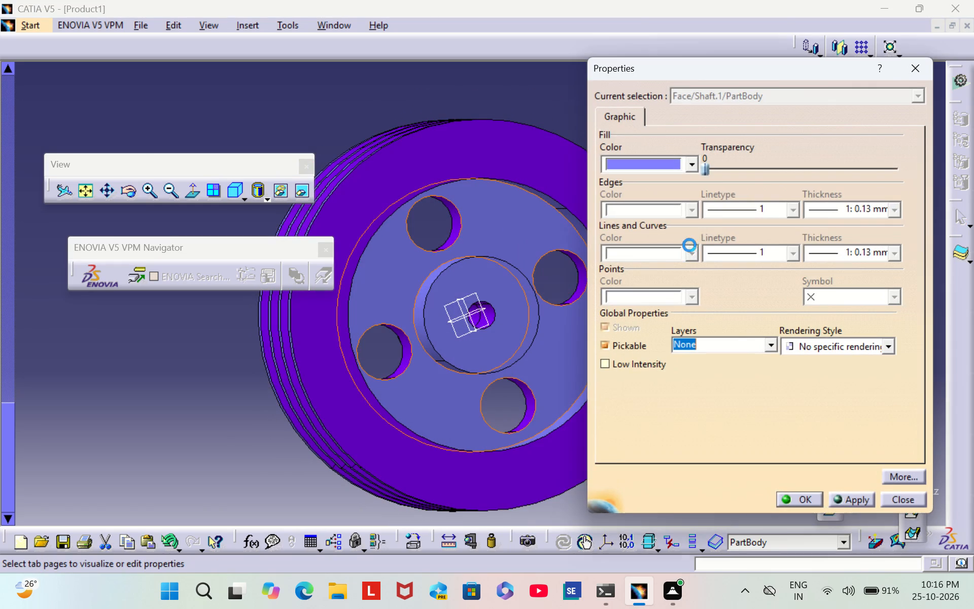
{"action": "left_click", "coordinate": [687, 161]}
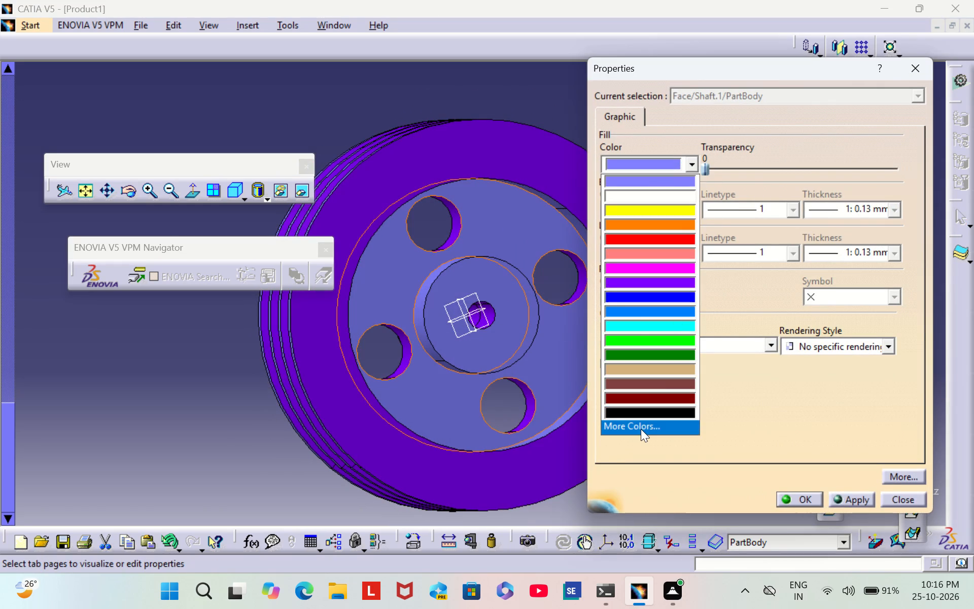
{"action": "left_click", "coordinate": [641, 429]}
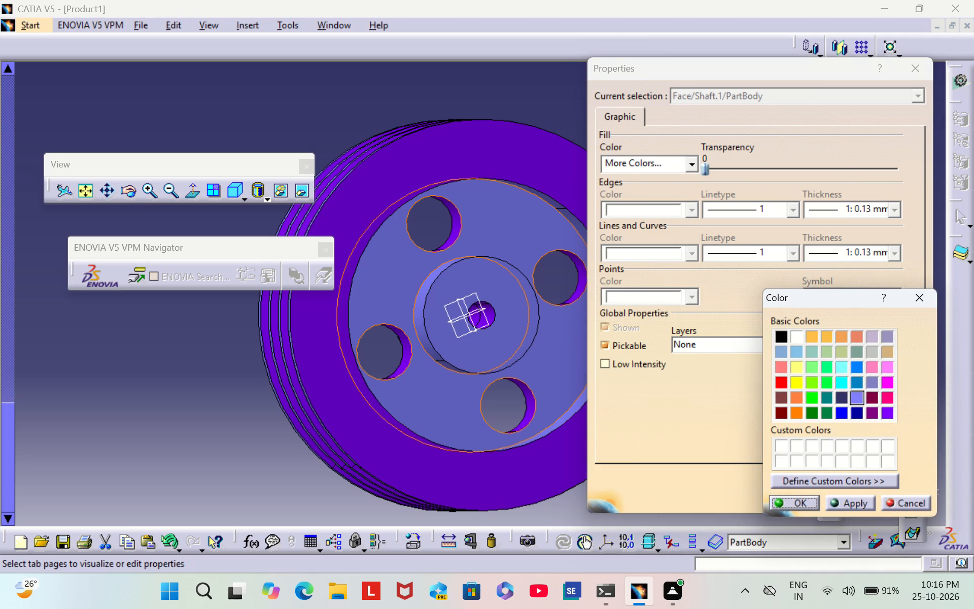
{"action": "left_click", "coordinate": [860, 415]}
{"action": "left_click", "coordinate": [792, 505]}
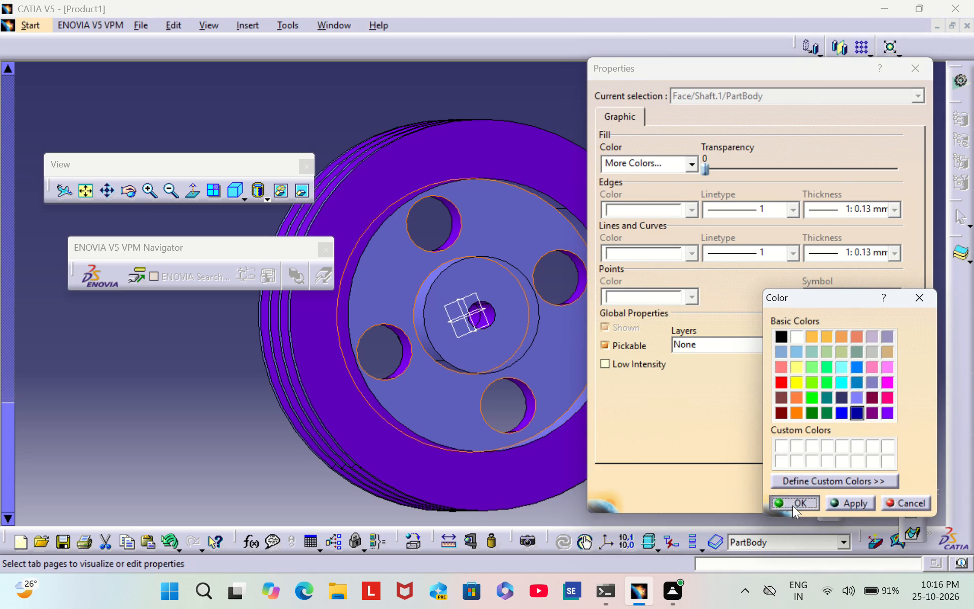
{"action": "left_click", "coordinate": [804, 501]}
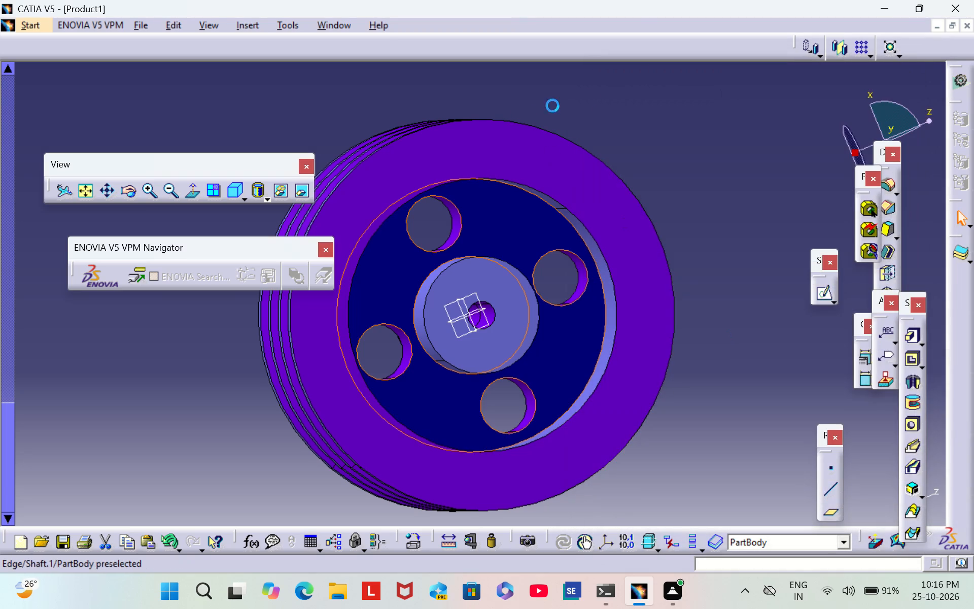
{"action": "left_click", "coordinate": [621, 102]}
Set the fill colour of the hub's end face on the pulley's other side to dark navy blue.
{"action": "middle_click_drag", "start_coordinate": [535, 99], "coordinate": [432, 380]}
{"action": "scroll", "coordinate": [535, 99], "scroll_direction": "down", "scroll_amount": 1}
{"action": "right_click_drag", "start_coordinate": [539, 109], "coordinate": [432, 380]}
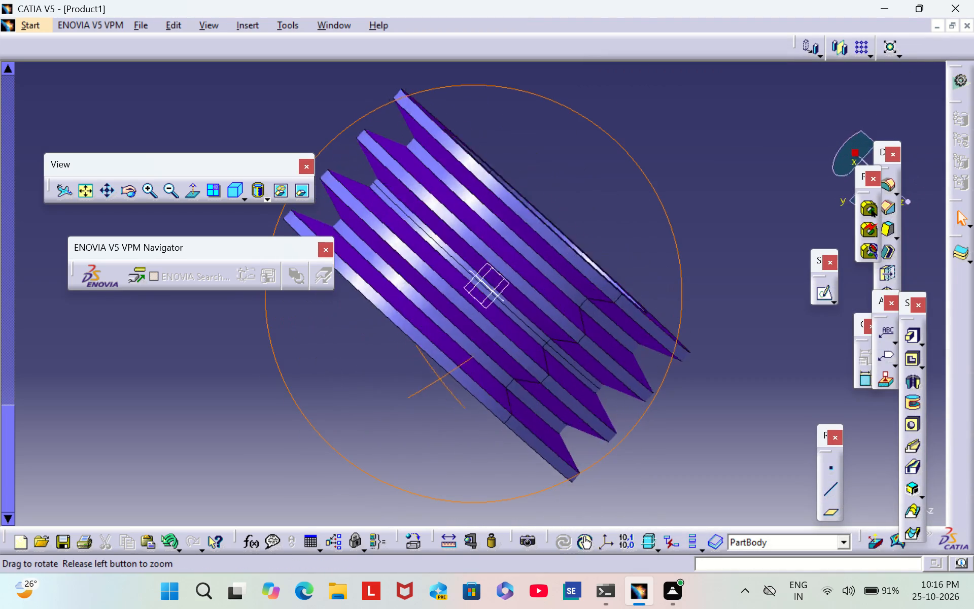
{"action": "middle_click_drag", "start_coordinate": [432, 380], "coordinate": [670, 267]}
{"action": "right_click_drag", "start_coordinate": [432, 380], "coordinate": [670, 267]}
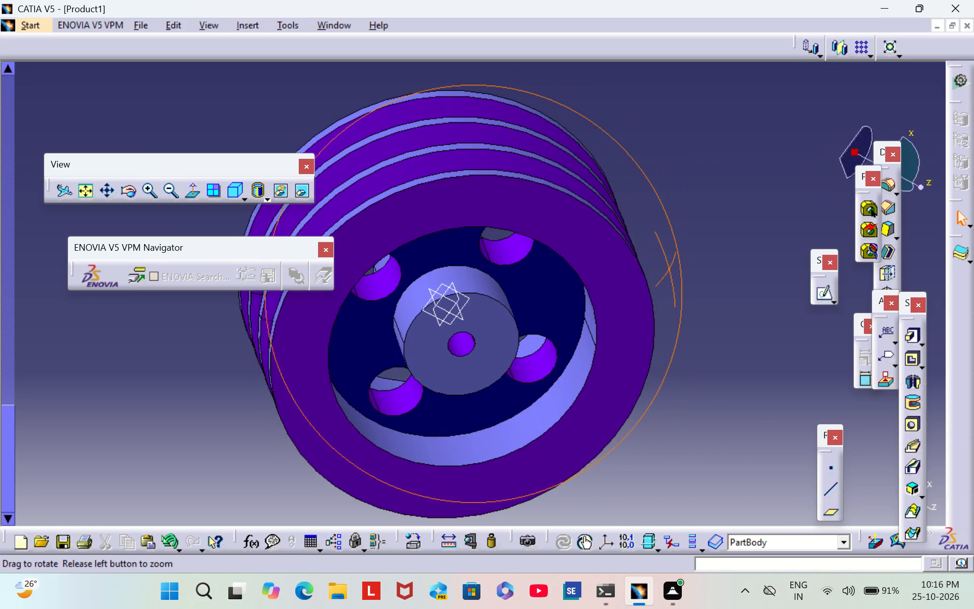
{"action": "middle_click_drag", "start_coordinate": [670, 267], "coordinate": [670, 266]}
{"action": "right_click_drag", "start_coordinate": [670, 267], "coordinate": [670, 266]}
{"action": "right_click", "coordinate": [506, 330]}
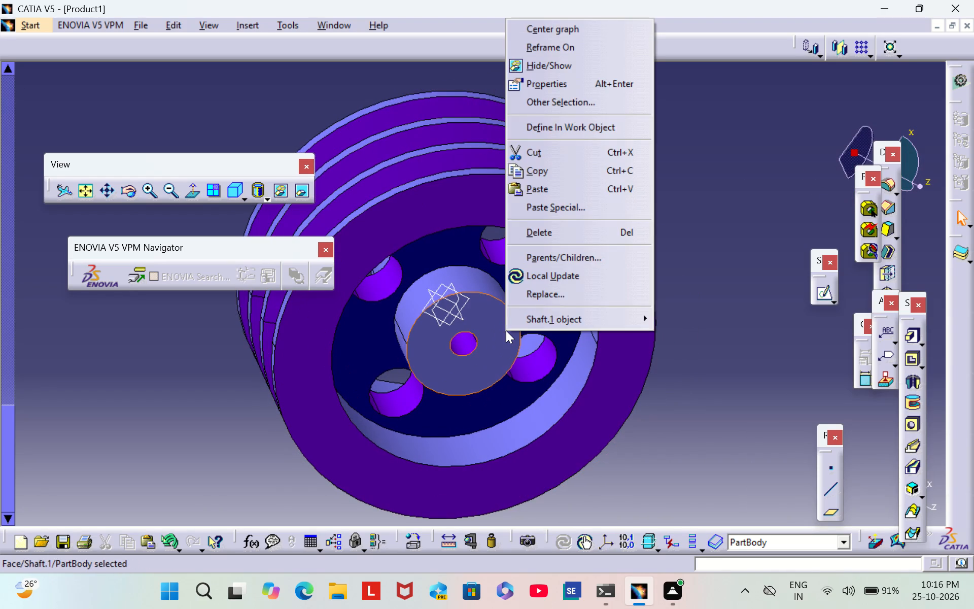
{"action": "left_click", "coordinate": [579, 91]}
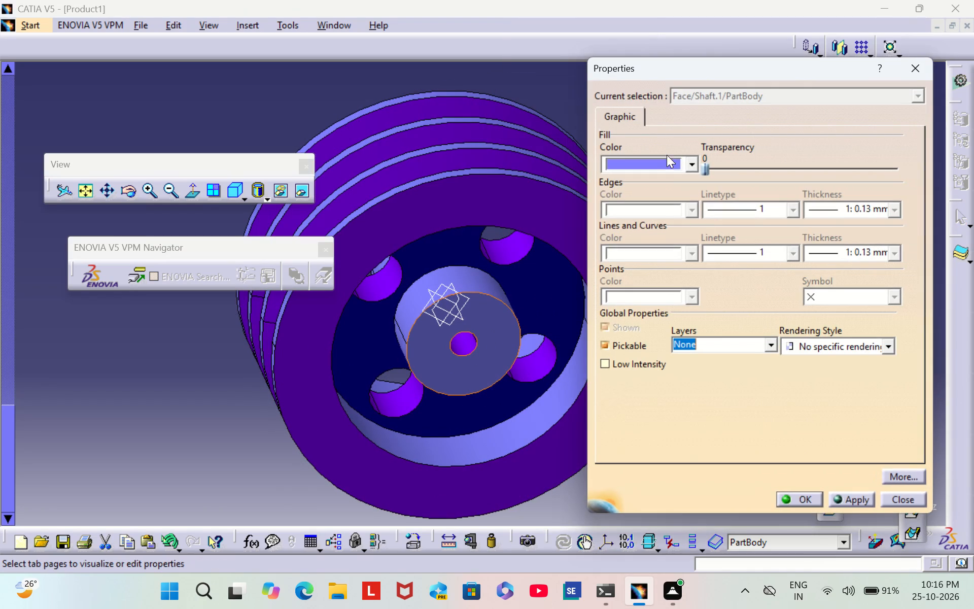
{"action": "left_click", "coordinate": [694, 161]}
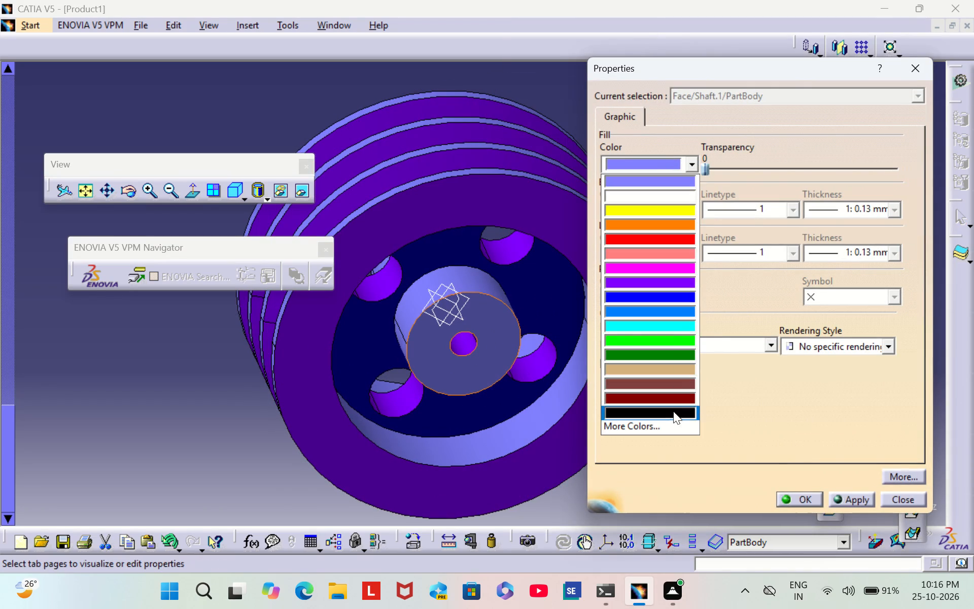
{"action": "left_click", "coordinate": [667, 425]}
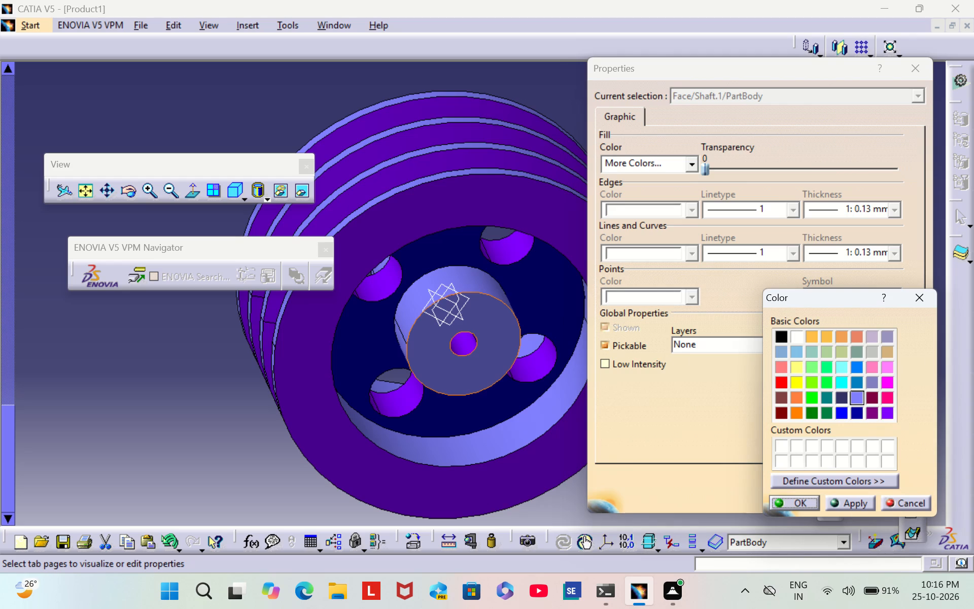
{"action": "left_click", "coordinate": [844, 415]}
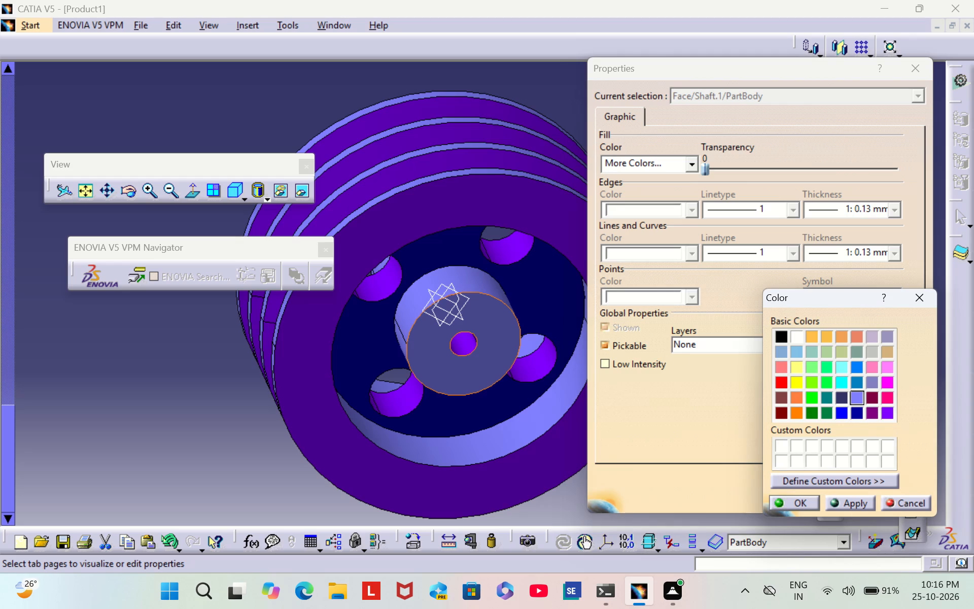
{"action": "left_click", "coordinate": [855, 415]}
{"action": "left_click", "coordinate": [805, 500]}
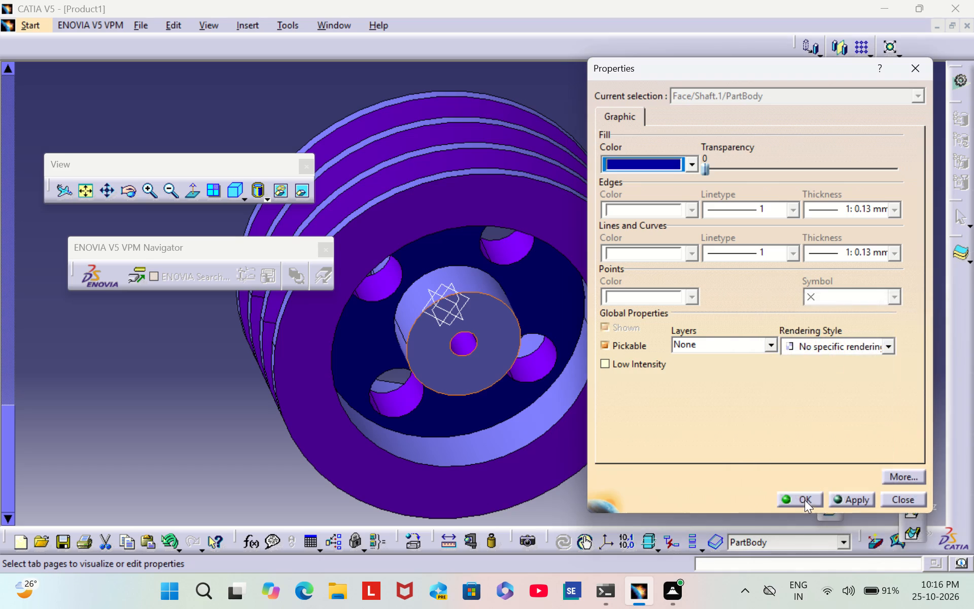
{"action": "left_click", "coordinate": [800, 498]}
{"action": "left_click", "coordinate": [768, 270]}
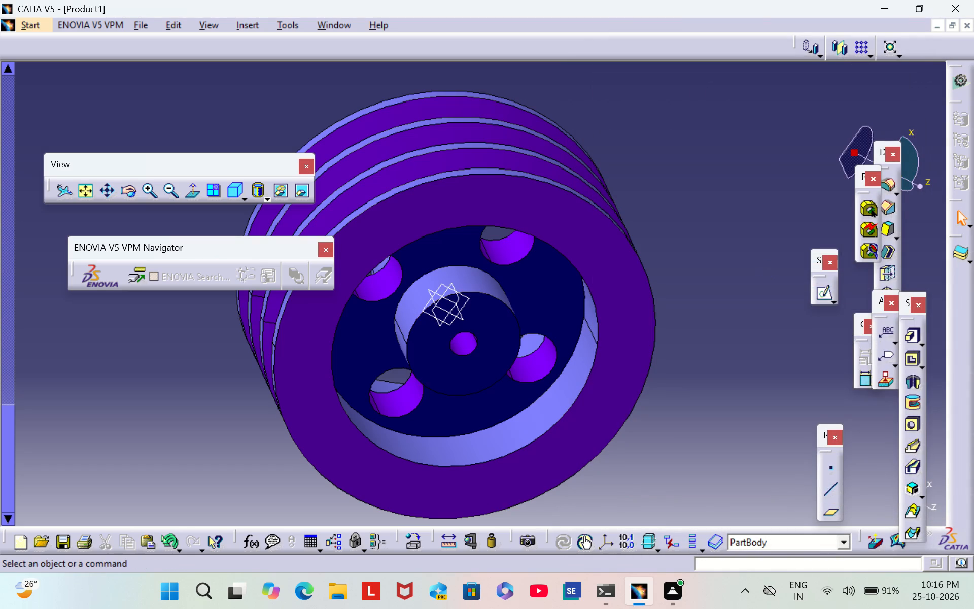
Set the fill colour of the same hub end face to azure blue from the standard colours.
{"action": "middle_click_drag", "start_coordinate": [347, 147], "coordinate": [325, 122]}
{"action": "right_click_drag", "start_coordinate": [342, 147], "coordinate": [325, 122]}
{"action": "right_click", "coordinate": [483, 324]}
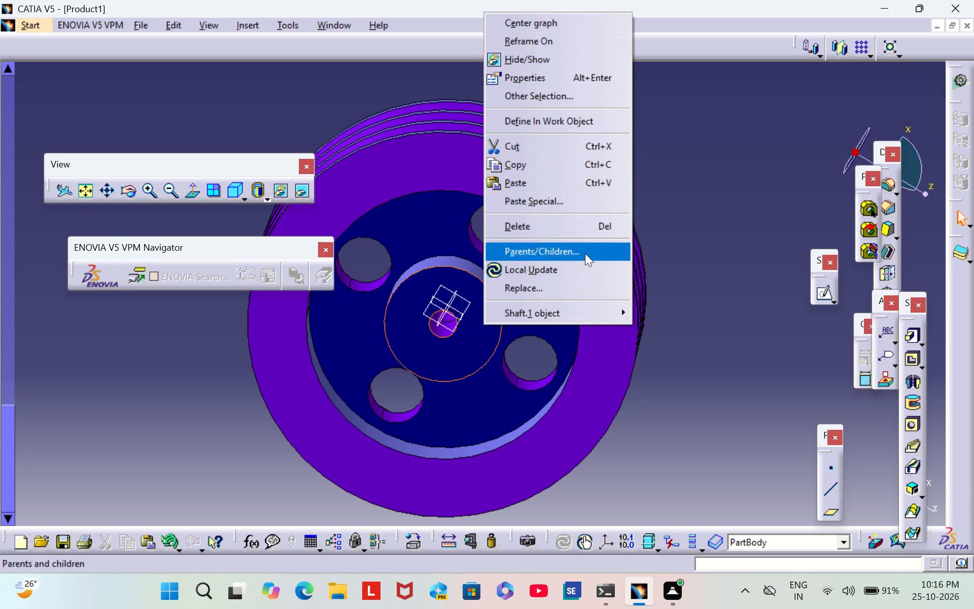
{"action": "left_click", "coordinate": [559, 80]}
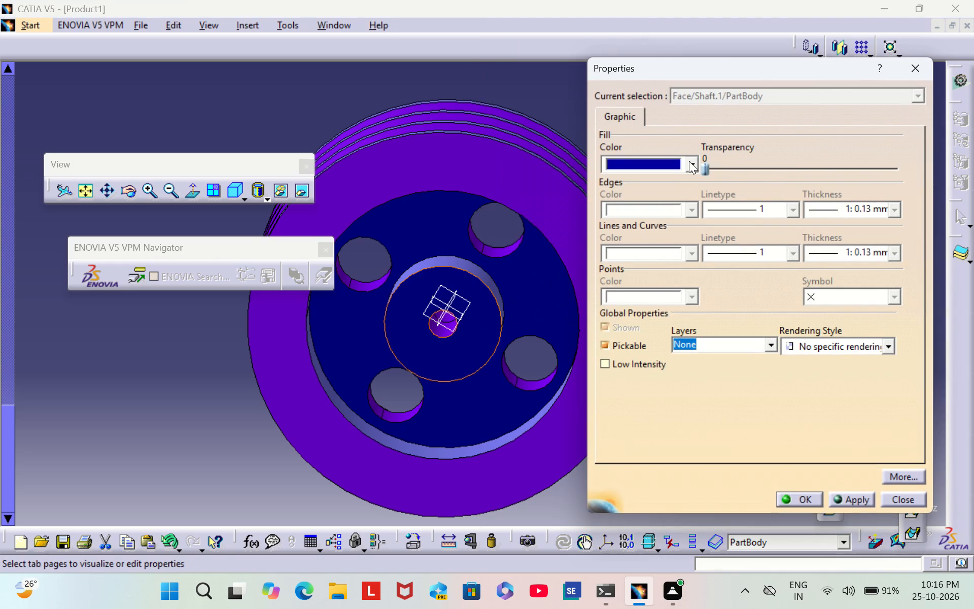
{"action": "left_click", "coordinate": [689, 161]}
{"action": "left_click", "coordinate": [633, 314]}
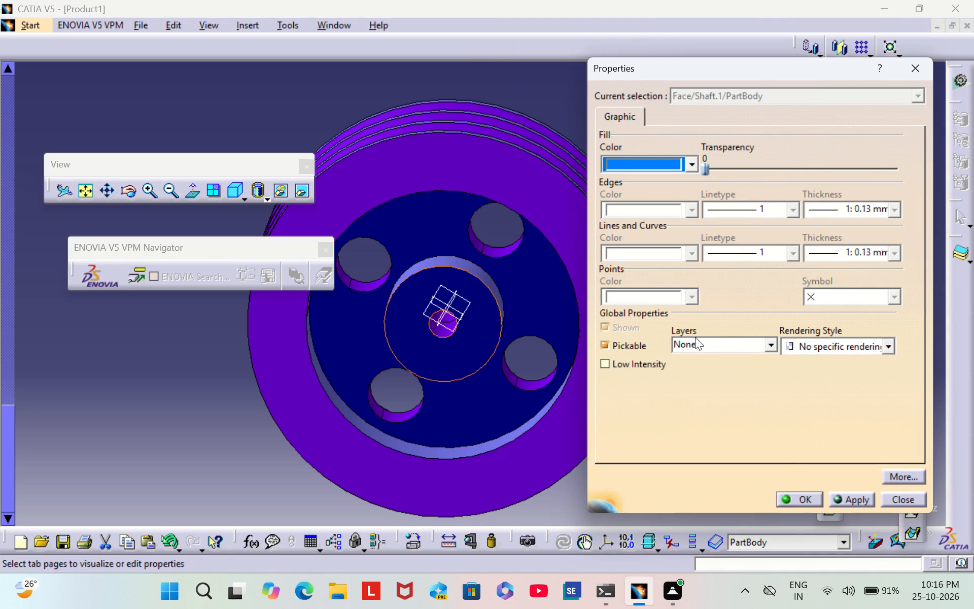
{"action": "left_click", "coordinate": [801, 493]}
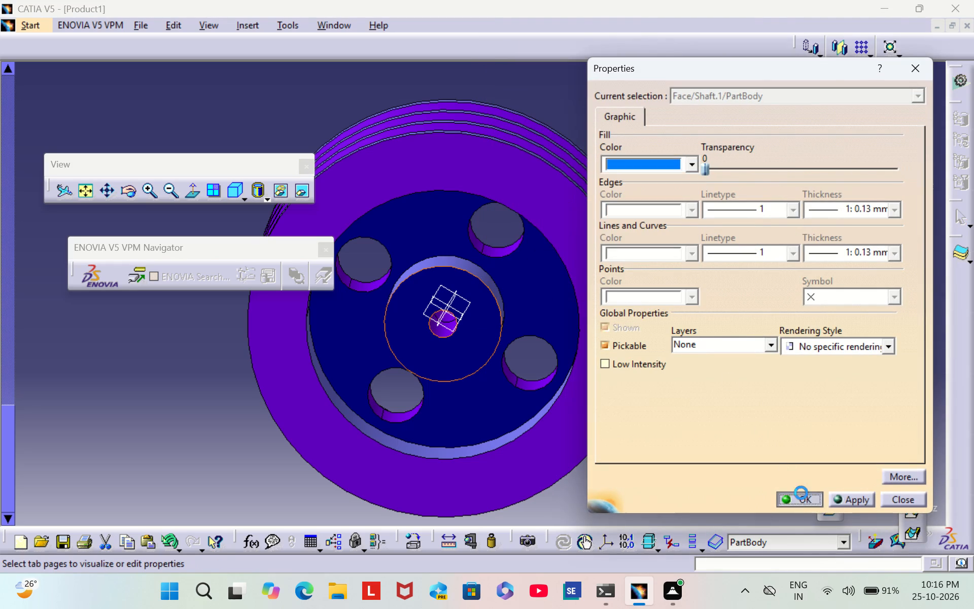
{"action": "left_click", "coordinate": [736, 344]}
Set the fill colour of the same hub end face to violet from the standard colours.
{"action": "middle_click_drag", "start_coordinate": [752, 54], "coordinate": [719, 172]}
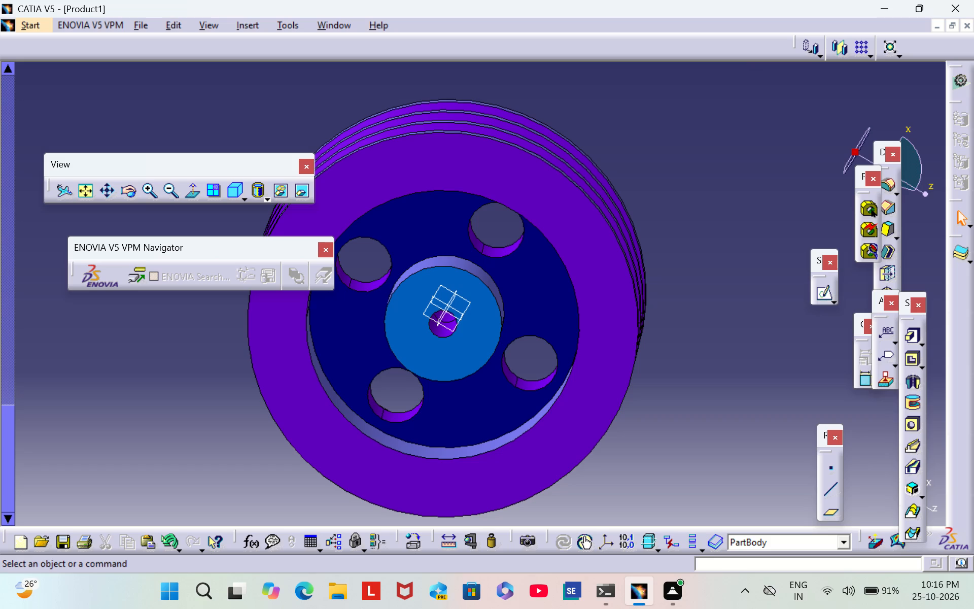
{"action": "right_click", "coordinate": [486, 319]}
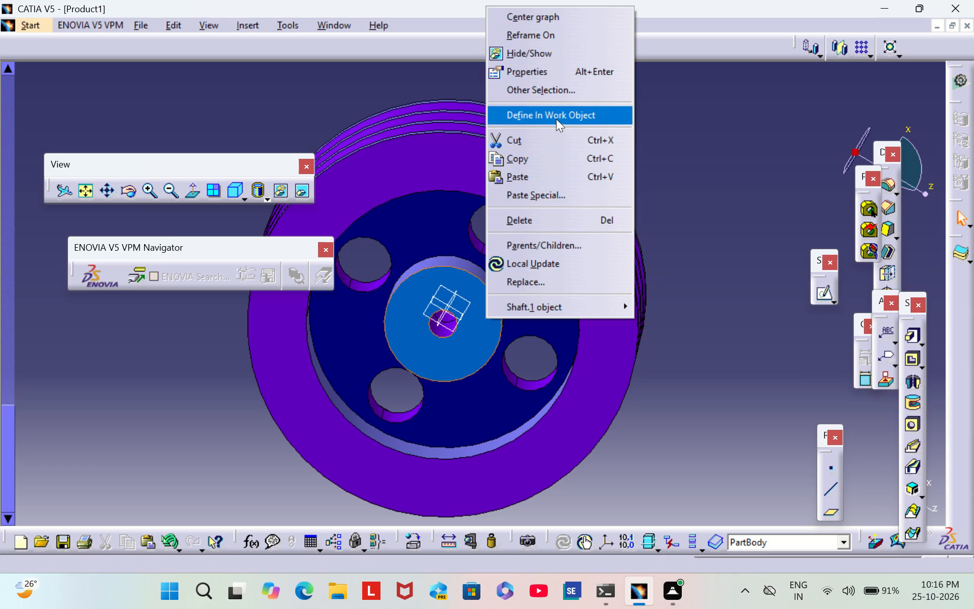
{"action": "left_click", "coordinate": [551, 77]}
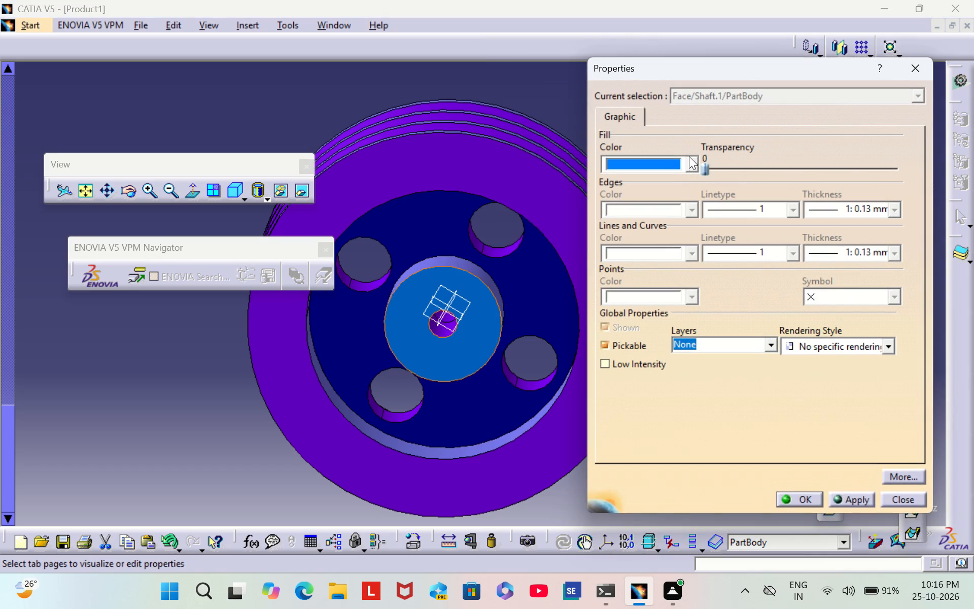
{"action": "left_click", "coordinate": [694, 156]}
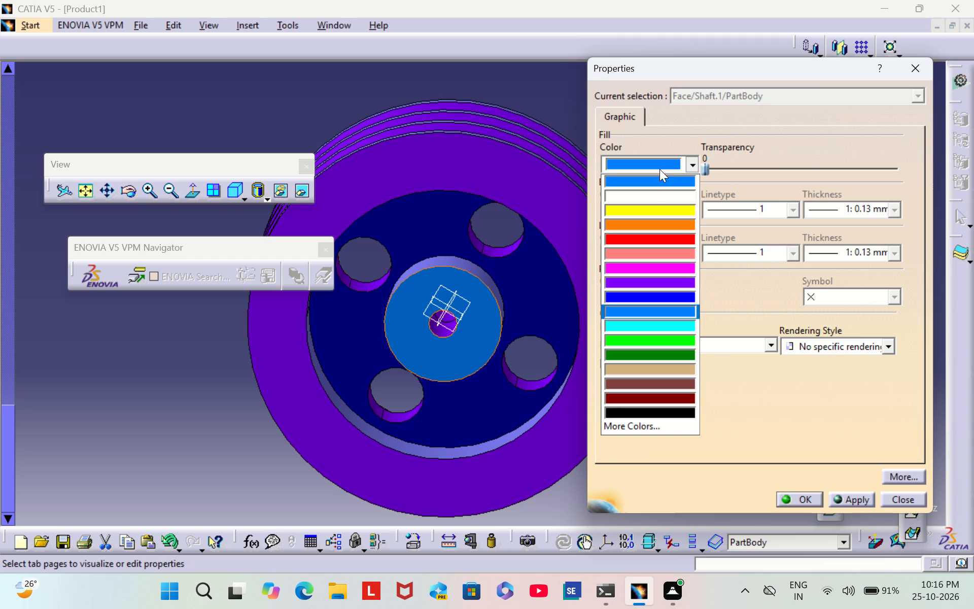
{"action": "left_click", "coordinate": [660, 281]}
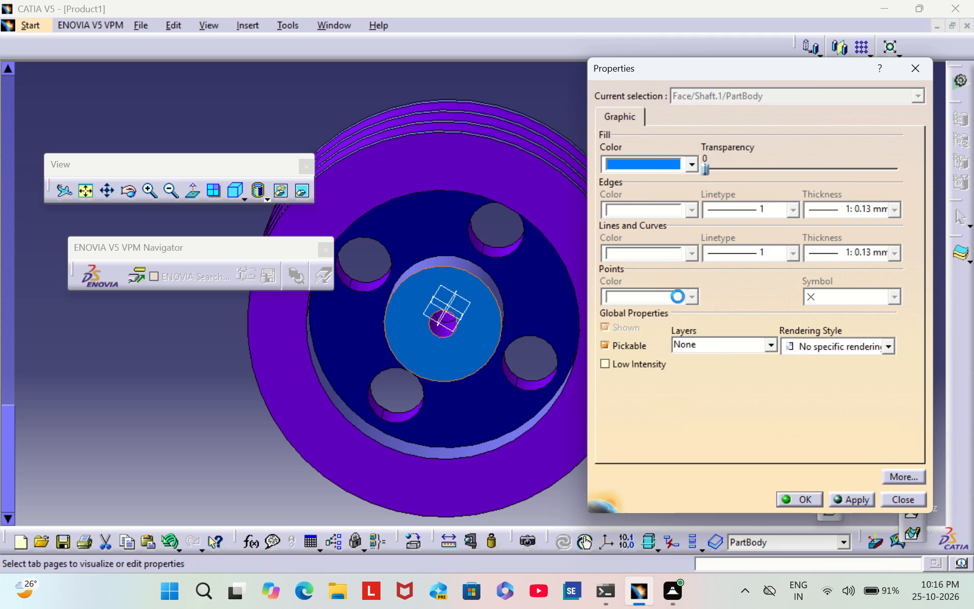
{"action": "left_click", "coordinate": [803, 494]}
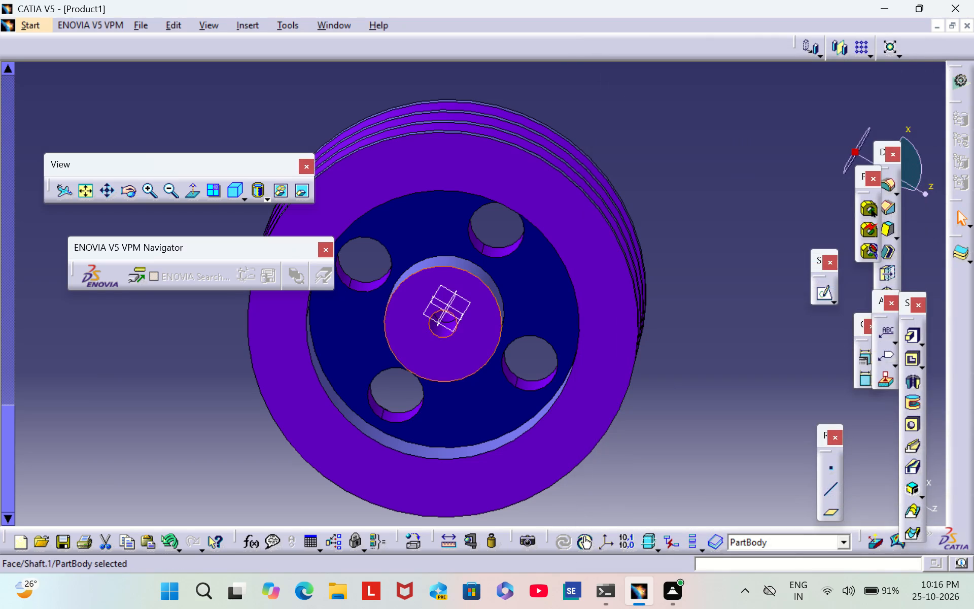
{"action": "left_click", "coordinate": [747, 301]}
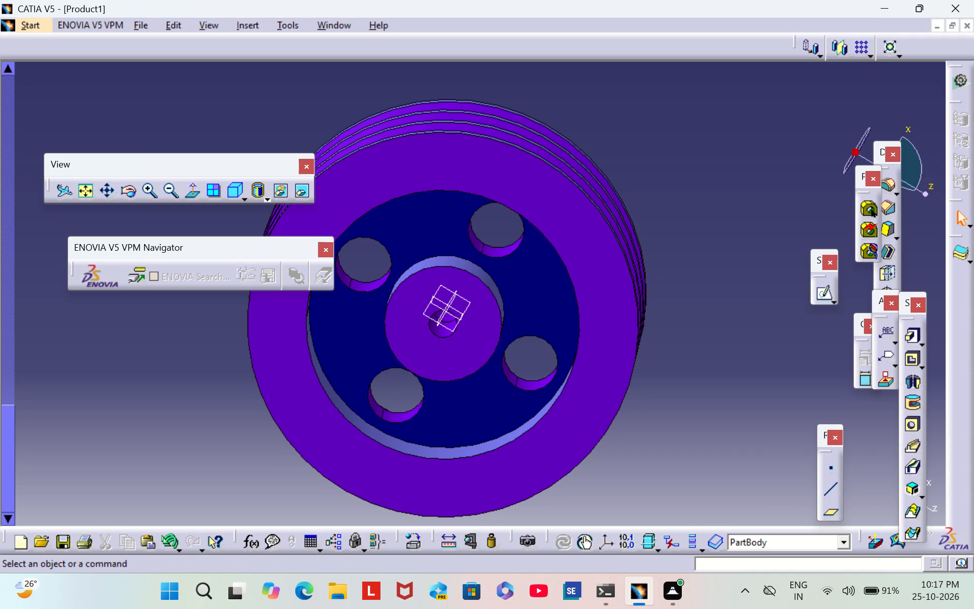
Set the fill colour of the remaining periwinkle hub end face to violet from the standard colours.
{"action": "middle_click_drag", "start_coordinate": [662, 192], "coordinate": [467, 293]}
{"action": "right_click_drag", "start_coordinate": [662, 192], "coordinate": [467, 293]}
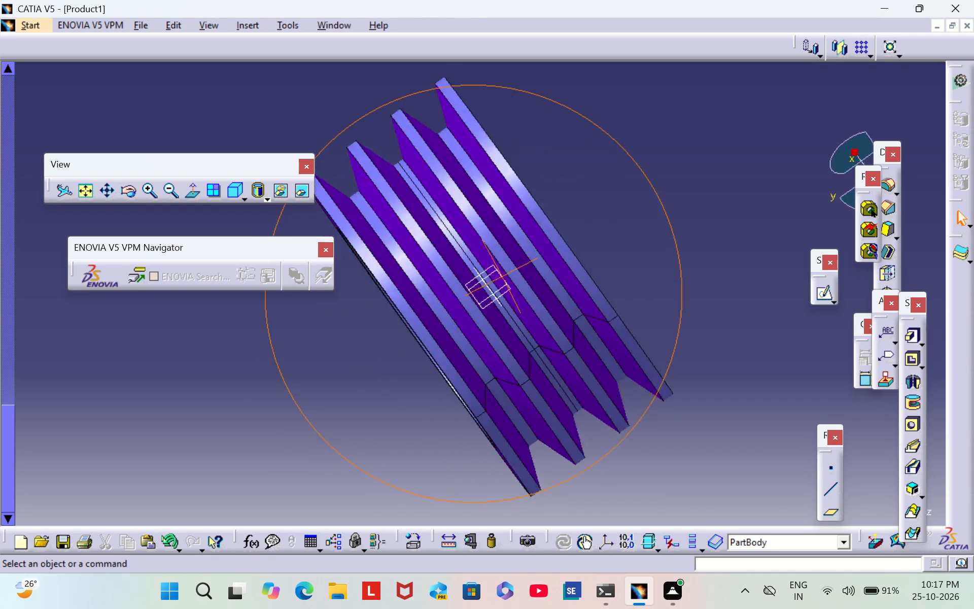
{"action": "middle_click_drag", "start_coordinate": [467, 293], "coordinate": [315, 360]}
{"action": "right_click_drag", "start_coordinate": [467, 293], "coordinate": [315, 360]}
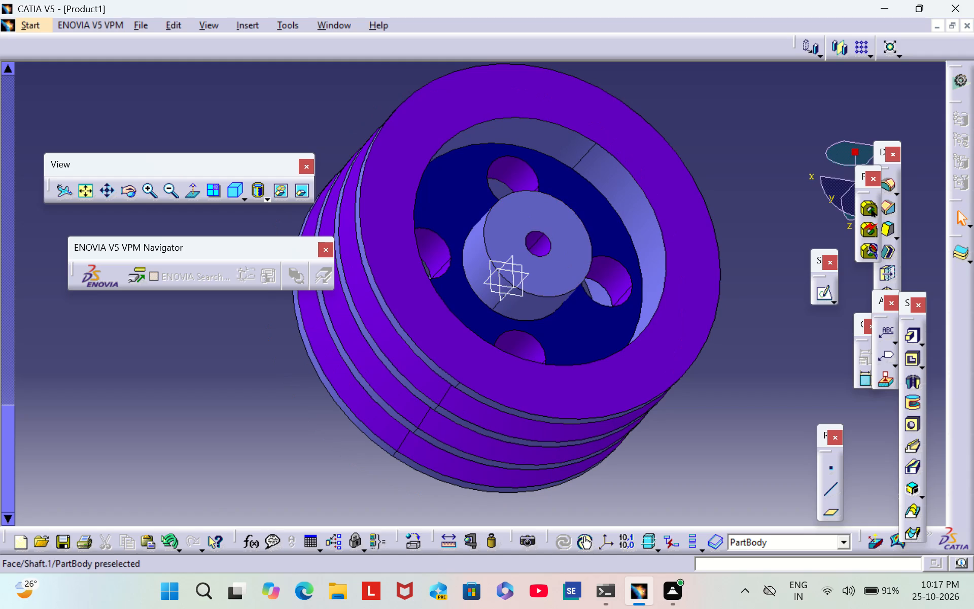
{"action": "middle_click_drag", "start_coordinate": [312, 390], "coordinate": [541, 261]}
{"action": "right_click_drag", "start_coordinate": [312, 390], "coordinate": [541, 261]}
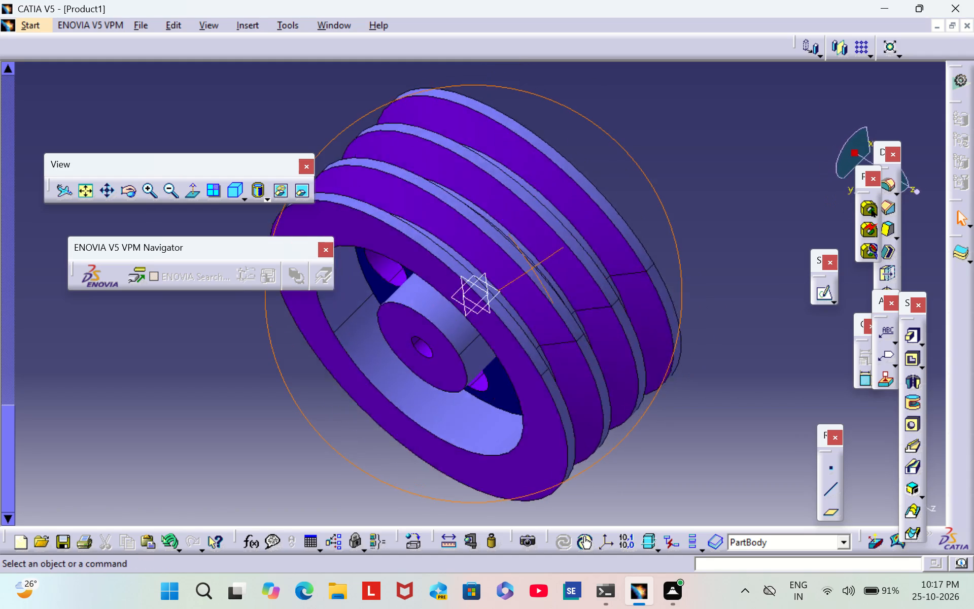
{"action": "middle_click_drag", "start_coordinate": [541, 261], "coordinate": [331, 354]}
{"action": "right_click_drag", "start_coordinate": [541, 261], "coordinate": [335, 348]}
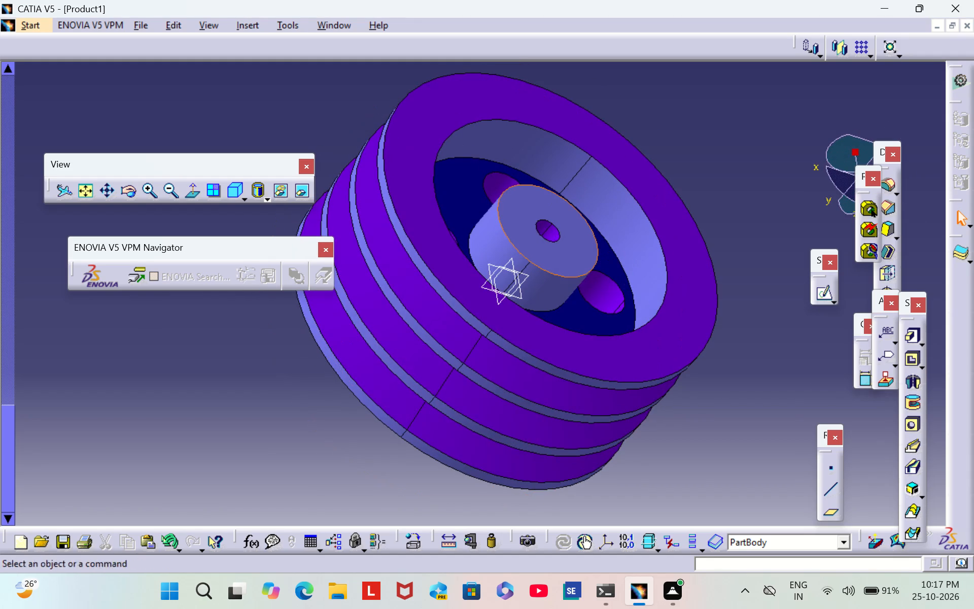
{"action": "right_click", "coordinate": [553, 246]}
{"action": "left_click", "coordinate": [624, 307]}
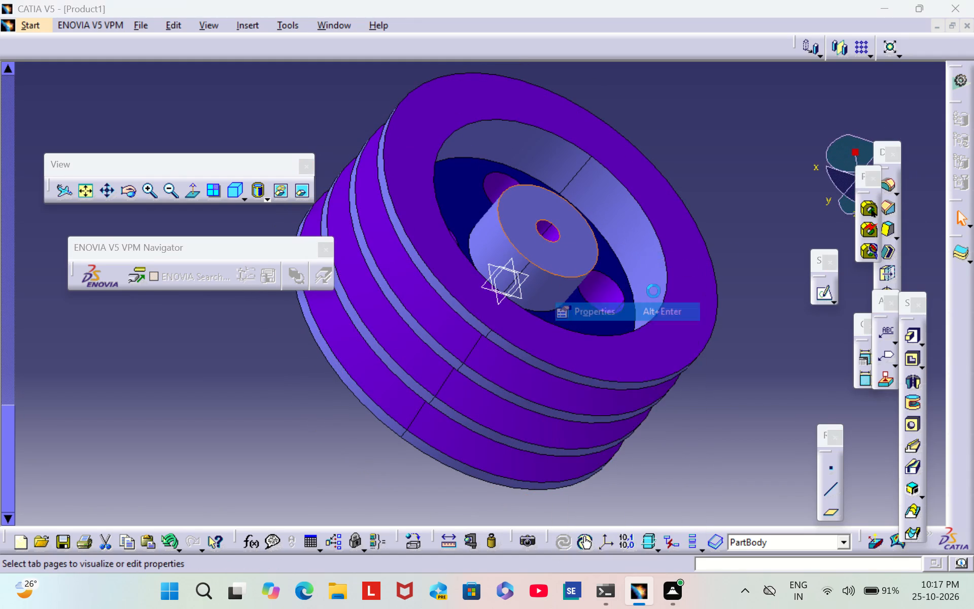
{"action": "left_click", "coordinate": [691, 167]}
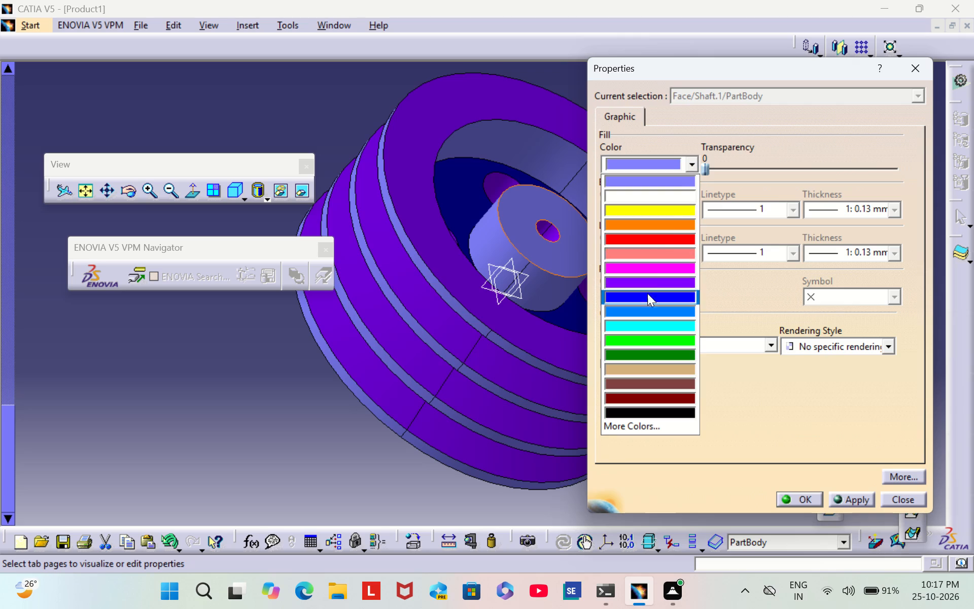
{"action": "left_click", "coordinate": [645, 284]}
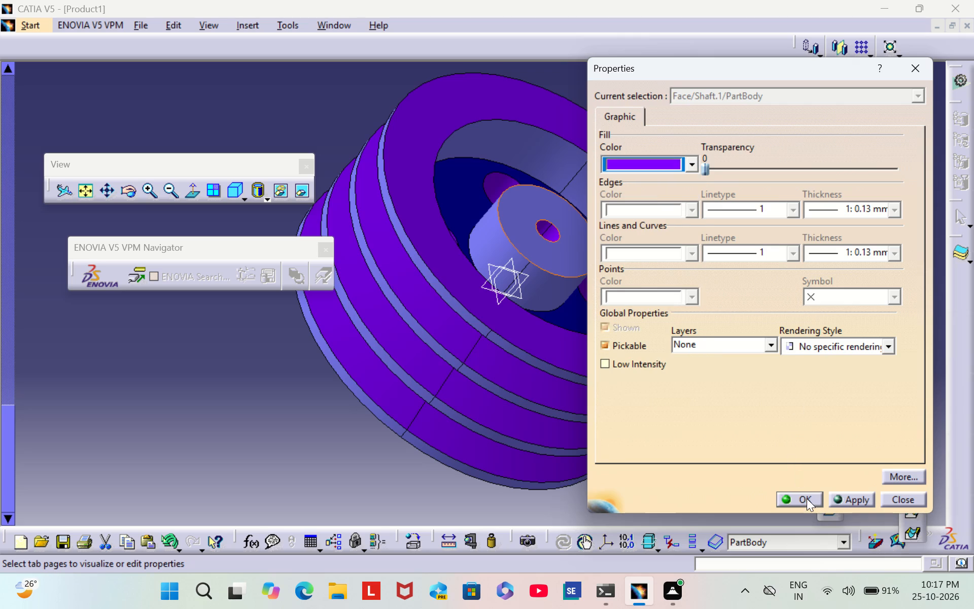
{"action": "left_click", "coordinate": [807, 497]}
{"action": "left_click", "coordinate": [676, 142]}
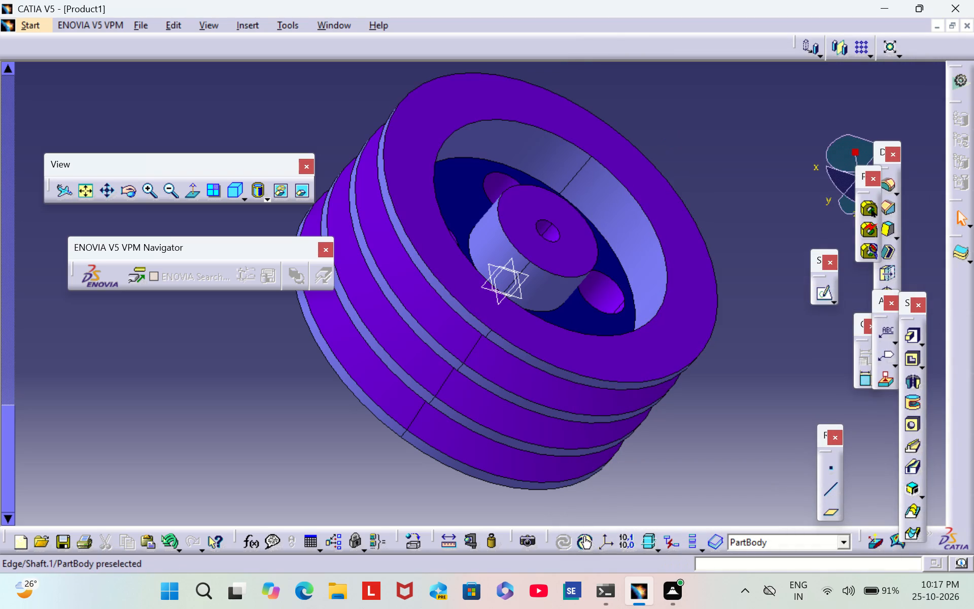
Set the fill colour of the rim's inner cylindrical face to periwinkle from the basic colours.
{"action": "middle_click_drag", "start_coordinate": [697, 137], "coordinate": [462, 381]}
{"action": "right_click_drag", "start_coordinate": [698, 136], "coordinate": [462, 381]}
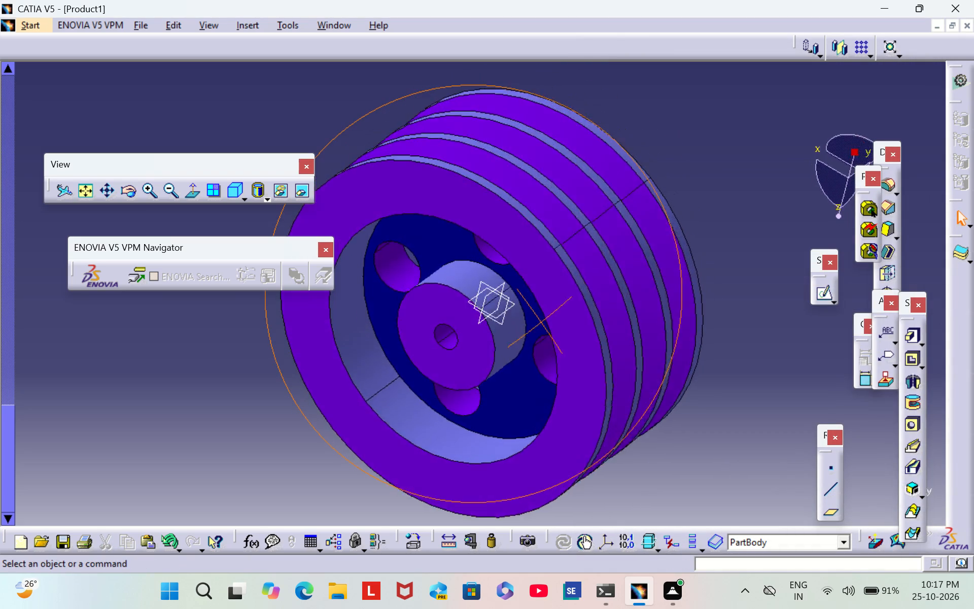
{"action": "right_click_drag", "start_coordinate": [462, 381], "coordinate": [782, 295]}
{"action": "middle_click_drag", "start_coordinate": [462, 381], "coordinate": [782, 295]}
{"action": "scroll", "coordinate": [782, 295], "scroll_direction": "up", "scroll_amount": 1}
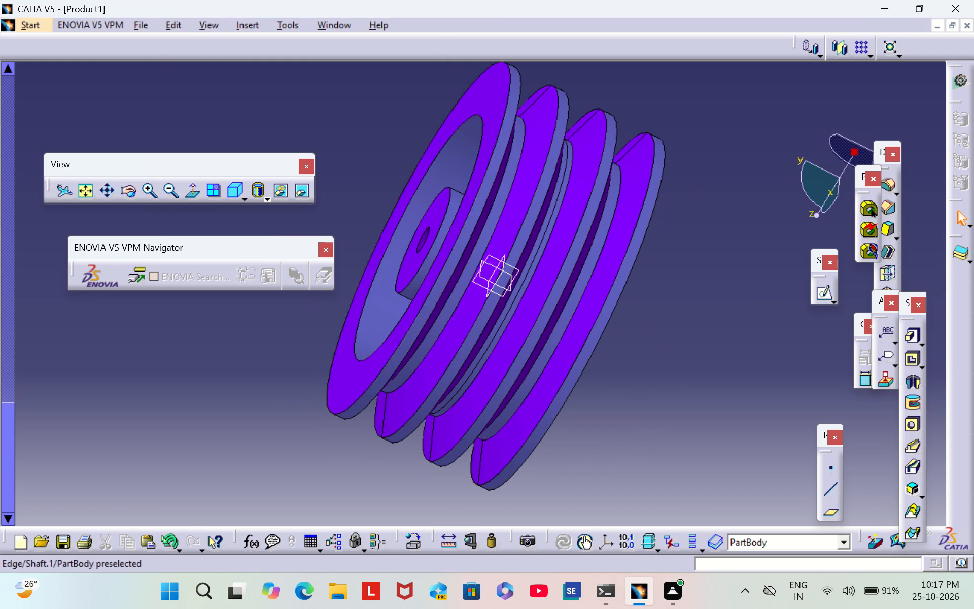
{"action": "left_click", "coordinate": [446, 160]}
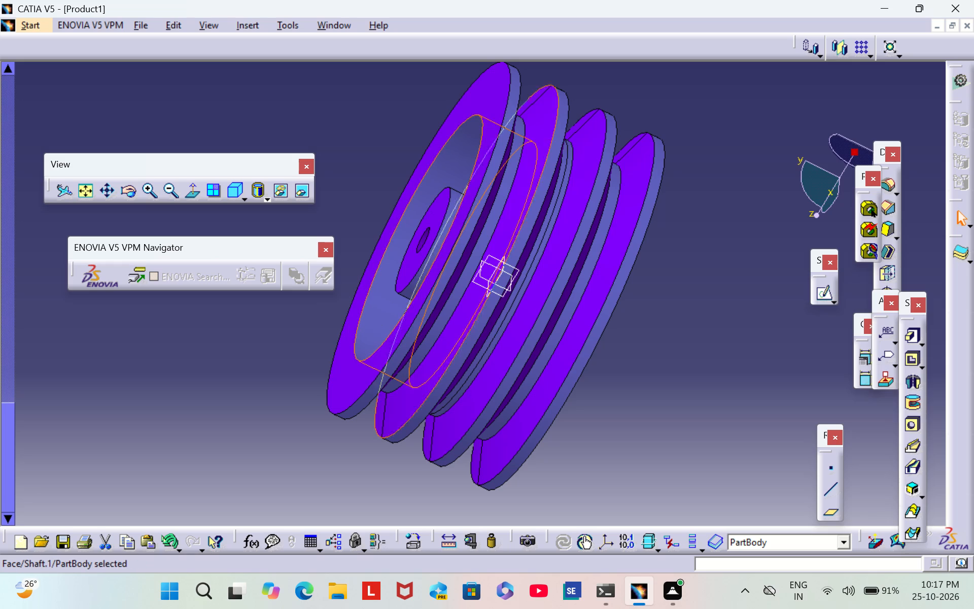
{"action": "right_click", "coordinate": [452, 151]}
{"action": "left_click", "coordinate": [496, 214]}
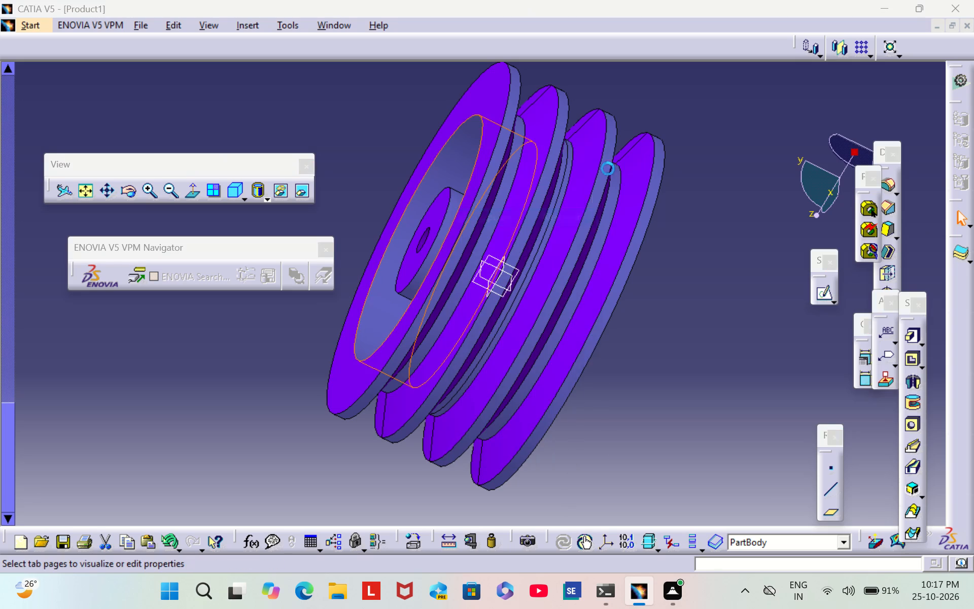
{"action": "left_click", "coordinate": [688, 163]}
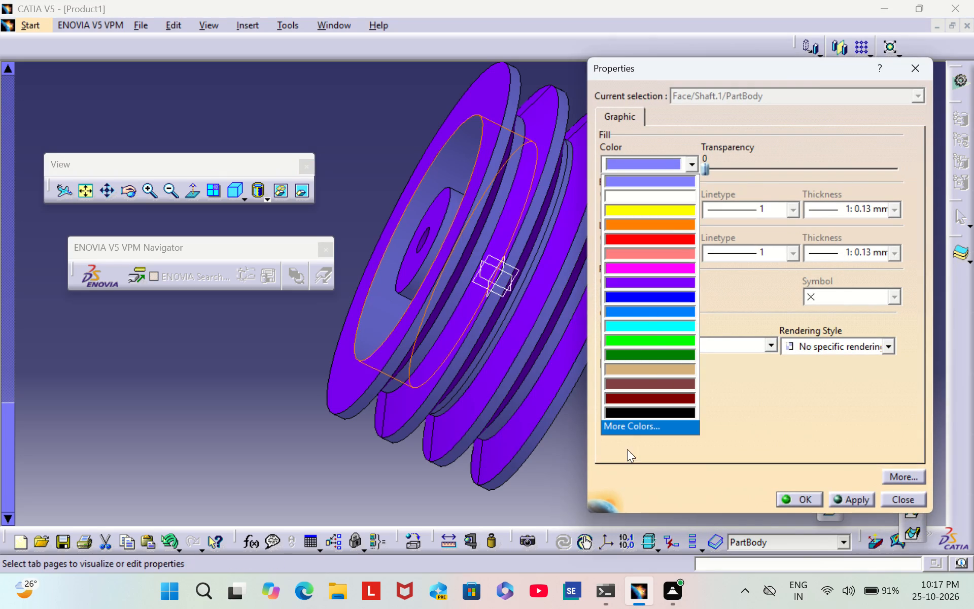
{"action": "left_click", "coordinate": [644, 420]}
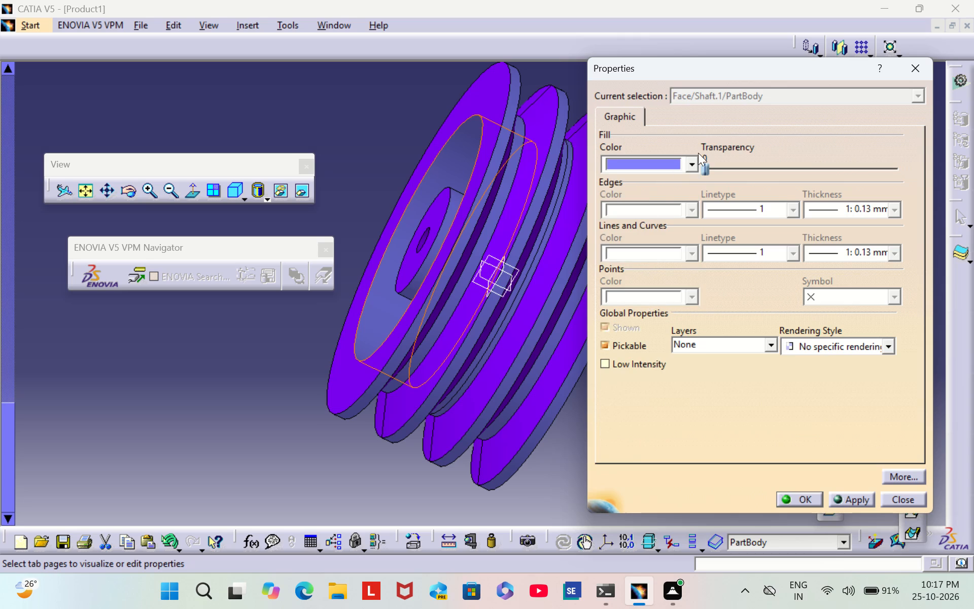
{"action": "left_click", "coordinate": [692, 162]}
{"action": "left_click", "coordinate": [633, 424]}
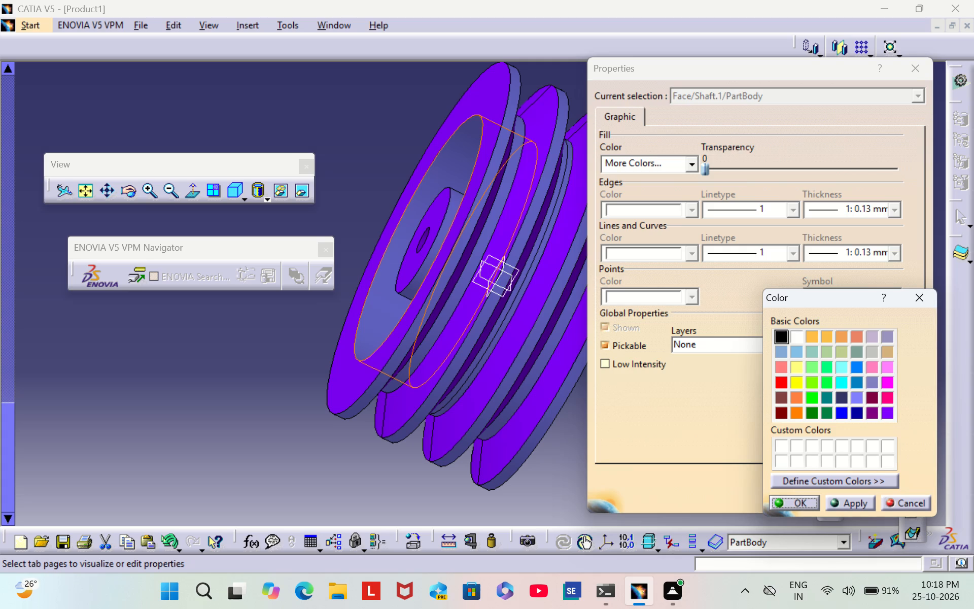
{"action": "left_click", "coordinate": [855, 397]}
{"action": "left_click", "coordinate": [797, 499]}
{"action": "left_click", "coordinate": [796, 501]}
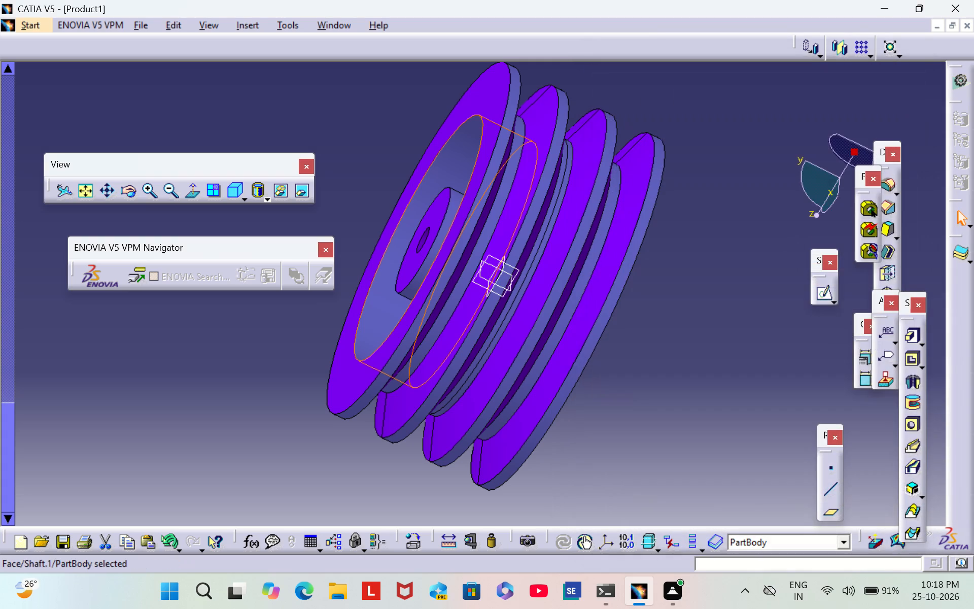
{"action": "left_click", "coordinate": [728, 333]}
Set the fill colour of the navy web face on this side of the pulley to periwinkle from the basic colours.
{"action": "middle_click_drag", "start_coordinate": [415, 157], "coordinate": [414, 155]}
{"action": "right_click_drag", "start_coordinate": [415, 156], "coordinate": [414, 155]}
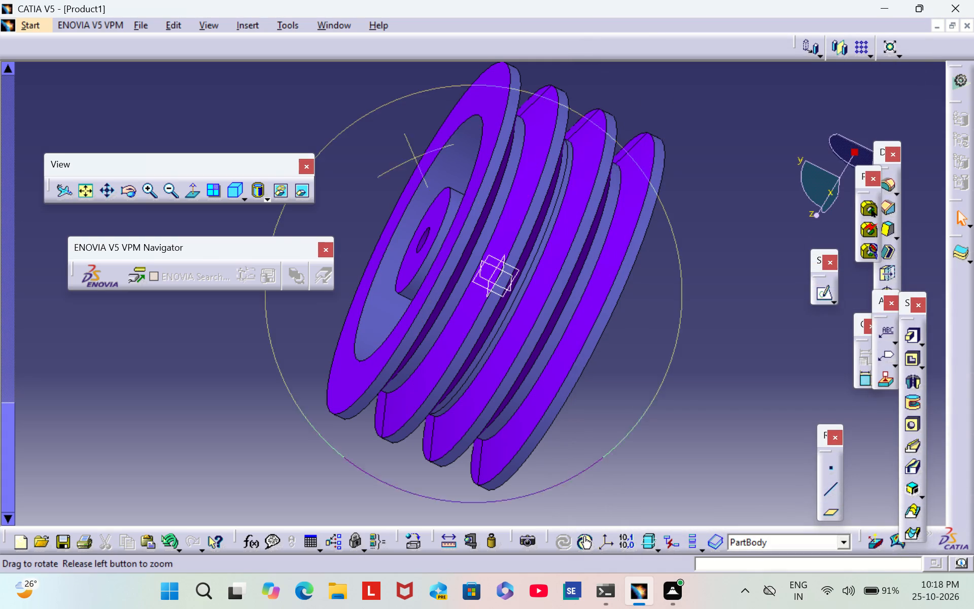
{"action": "middle_click_drag", "start_coordinate": [414, 155], "coordinate": [531, 228]}
{"action": "right_click_drag", "start_coordinate": [414, 155], "coordinate": [531, 228]}
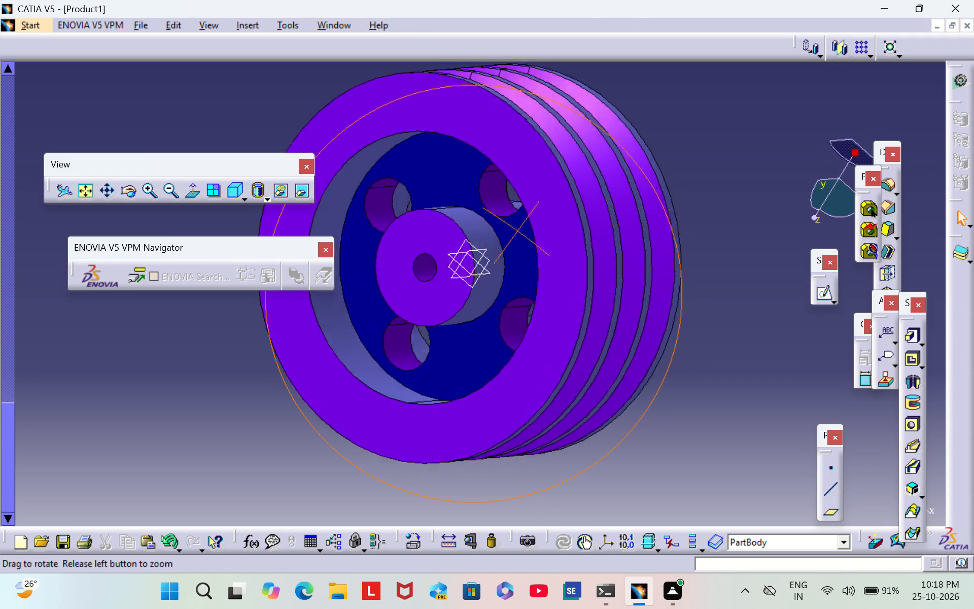
{"action": "right_click_drag", "start_coordinate": [531, 228], "coordinate": [640, 247]}
{"action": "middle_click_drag", "start_coordinate": [531, 228], "coordinate": [640, 247]}
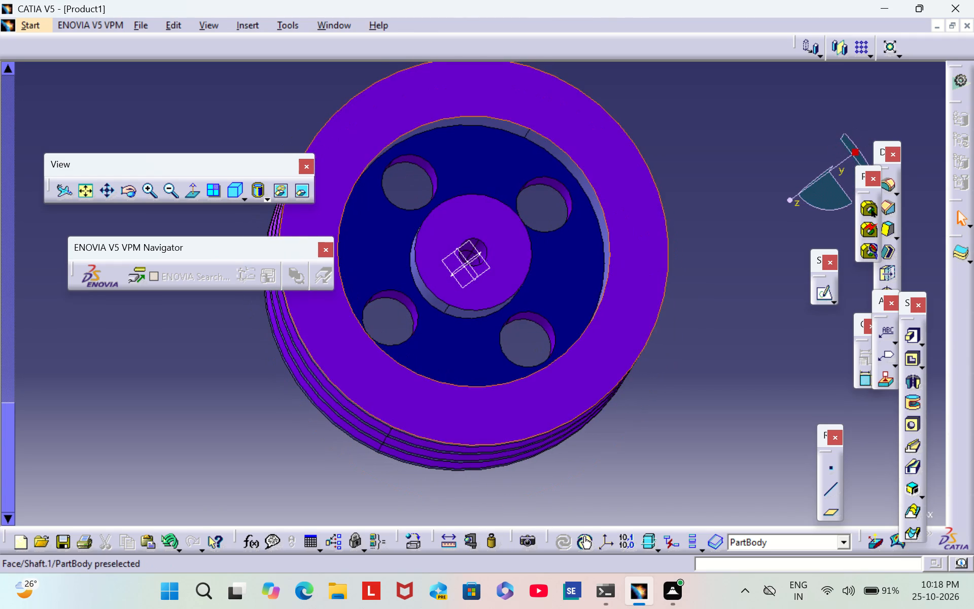
{"action": "right_click", "coordinate": [484, 178]}
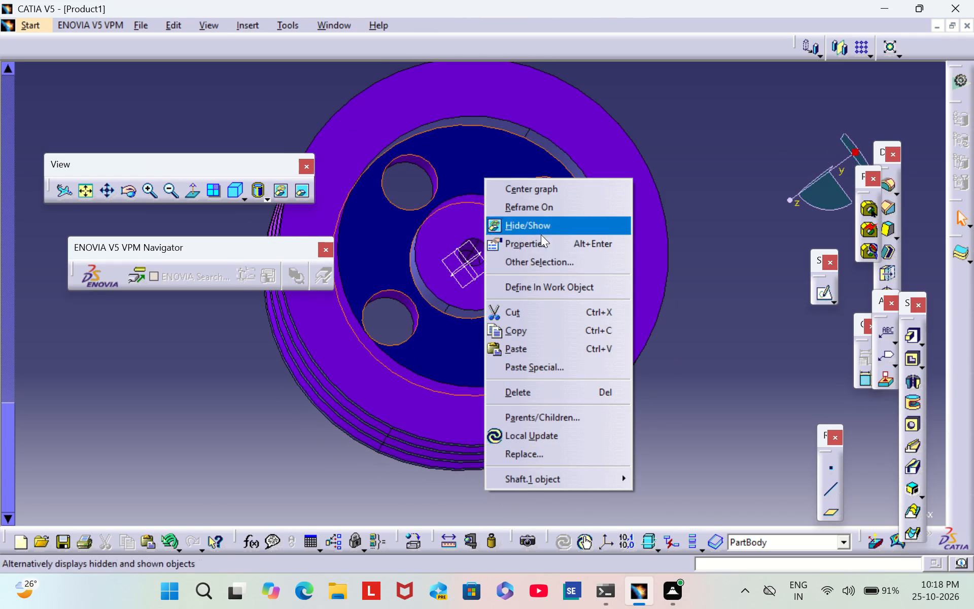
{"action": "left_click", "coordinate": [547, 247]}
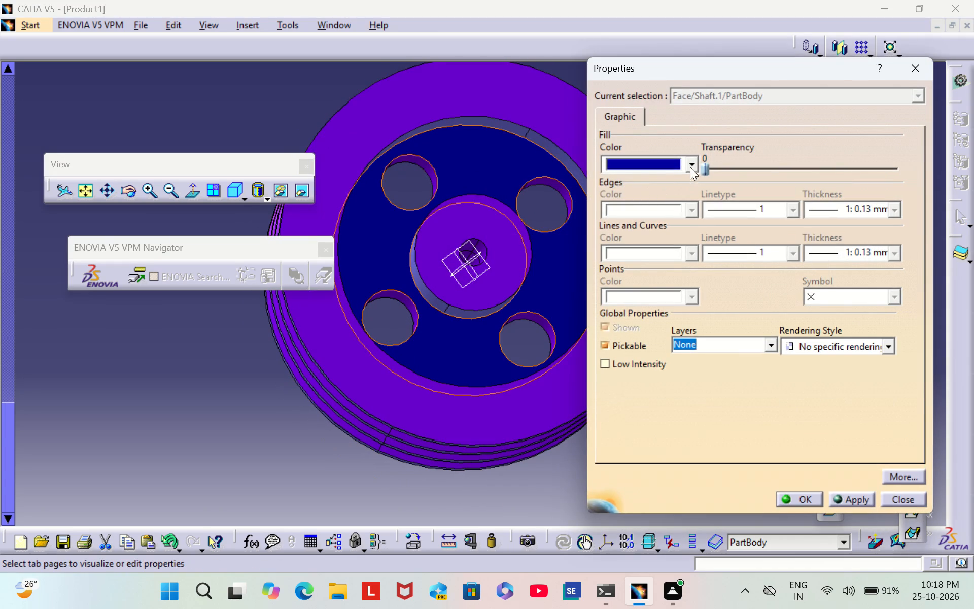
{"action": "left_click", "coordinate": [690, 167]}
{"action": "left_click", "coordinate": [670, 423]}
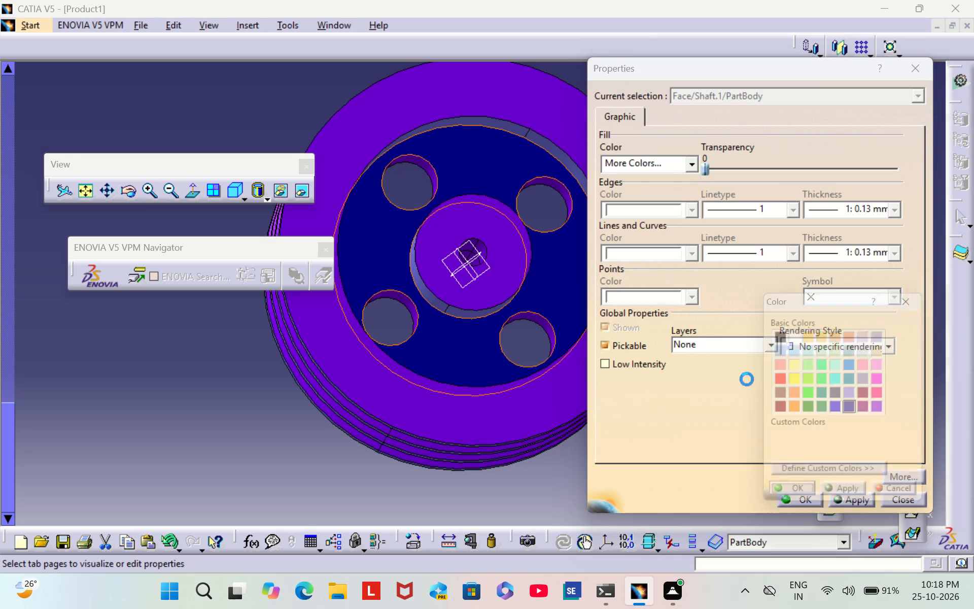
{"action": "left_click", "coordinate": [860, 399]}
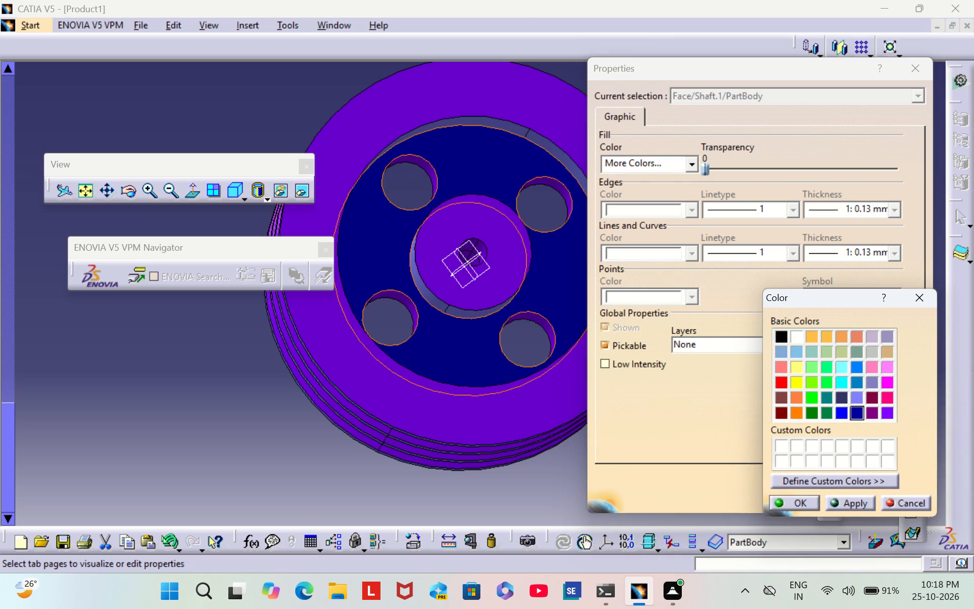
{"action": "left_click", "coordinate": [804, 503]}
{"action": "left_click", "coordinate": [809, 499]}
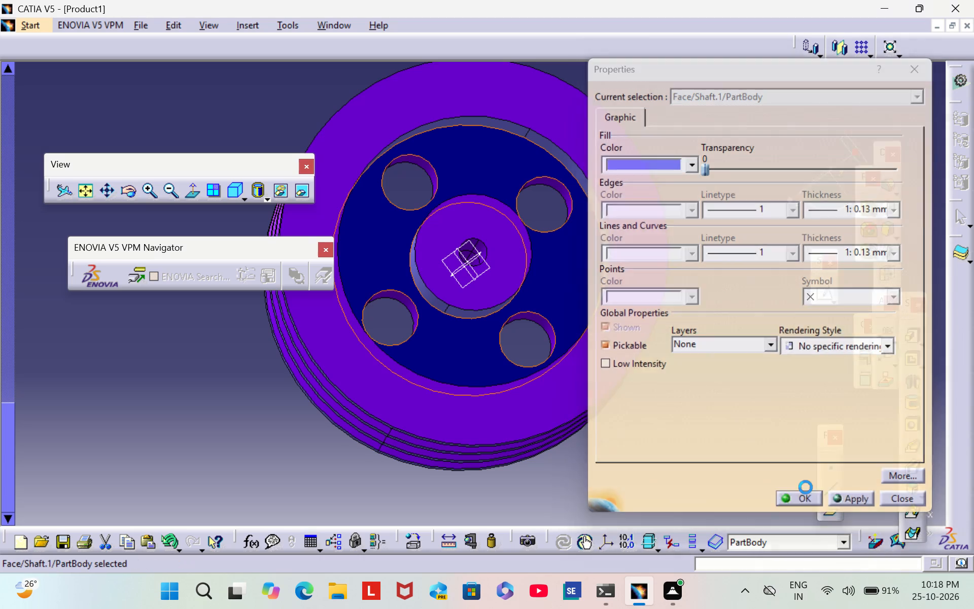
{"action": "left_click", "coordinate": [755, 282]}
Set the fill colour of the navy web face on the pulley's opposite side to the same periwinkle.
{"action": "middle_click_drag", "start_coordinate": [716, 178], "coordinate": [662, 195]}
{"action": "right_click_drag", "start_coordinate": [715, 177], "coordinate": [662, 195]}
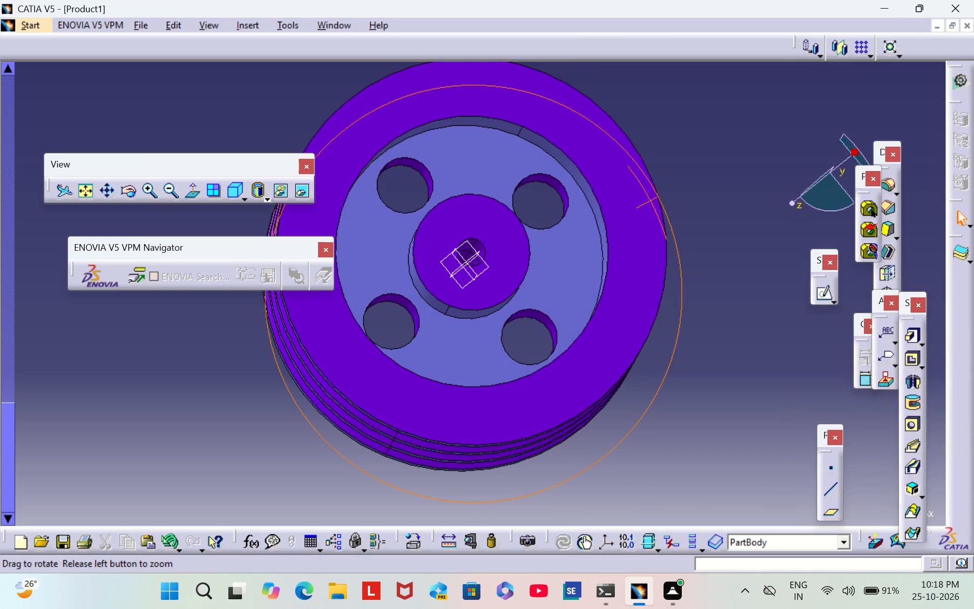
{"action": "right_click_drag", "start_coordinate": [662, 195], "coordinate": [138, 311]}
{"action": "middle_click_drag", "start_coordinate": [662, 195], "coordinate": [138, 311]}
{"action": "scroll", "coordinate": [448, 309], "scroll_direction": "up", "scroll_amount": 1}
{"action": "scroll", "coordinate": [138, 312], "scroll_direction": "up", "scroll_amount": 1}
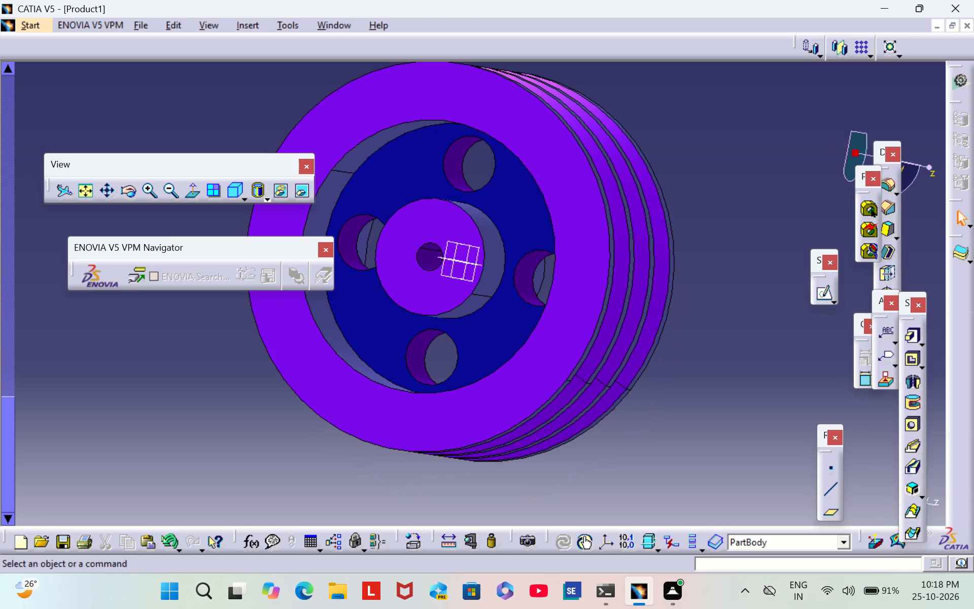
{"action": "right_click", "coordinate": [382, 182]}
{"action": "left_click", "coordinate": [429, 249]}
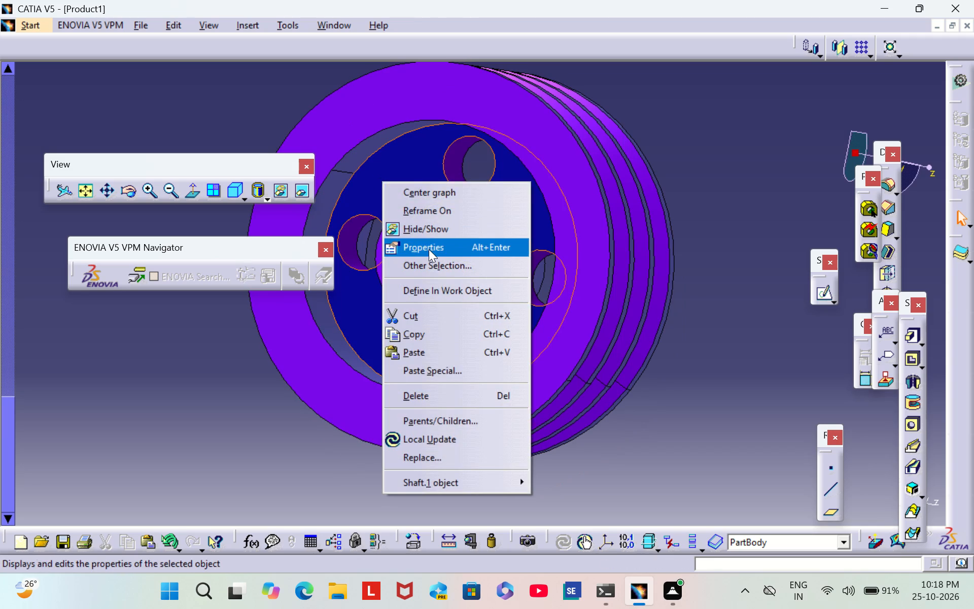
{"action": "left_click", "coordinate": [695, 160]}
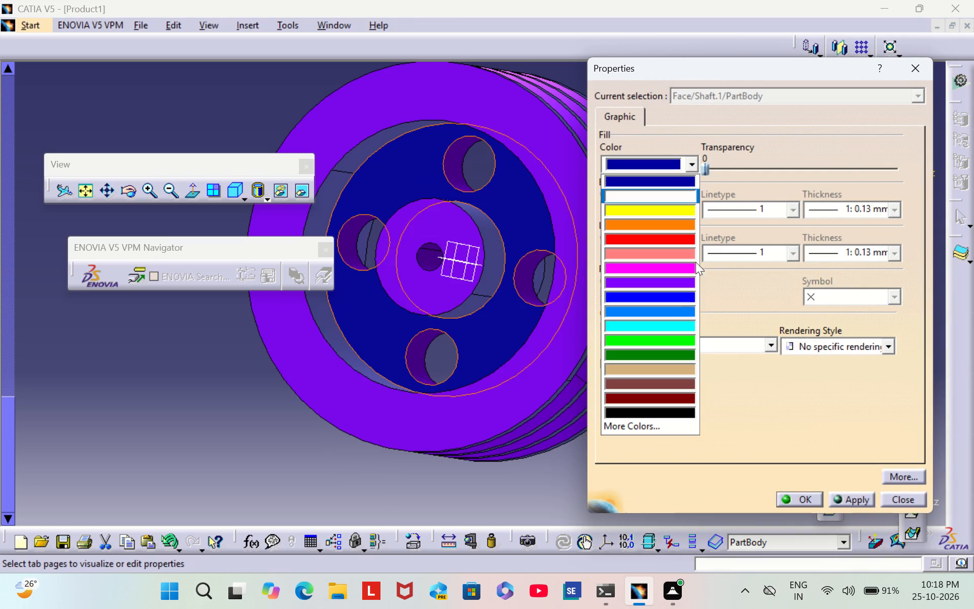
{"action": "left_click", "coordinate": [656, 427]}
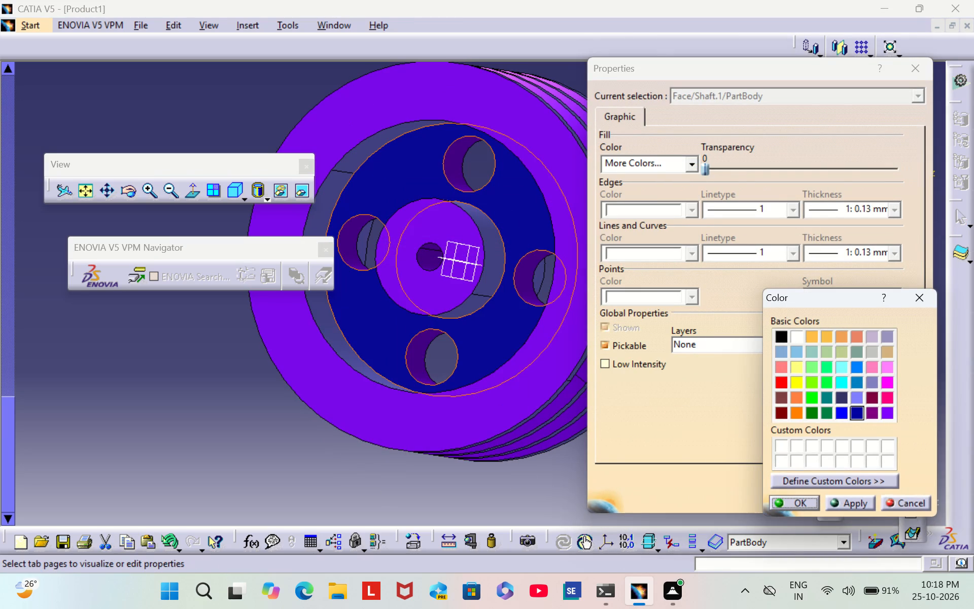
{"action": "left_click", "coordinate": [856, 394]}
{"action": "left_click", "coordinate": [801, 502]}
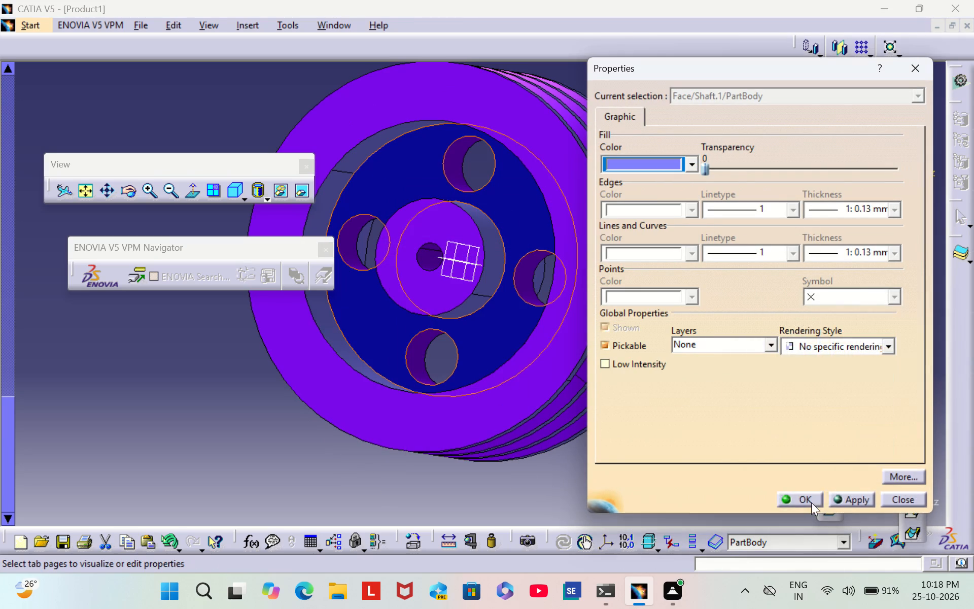
{"action": "left_click", "coordinate": [806, 497]}
{"action": "left_click", "coordinate": [793, 301]}
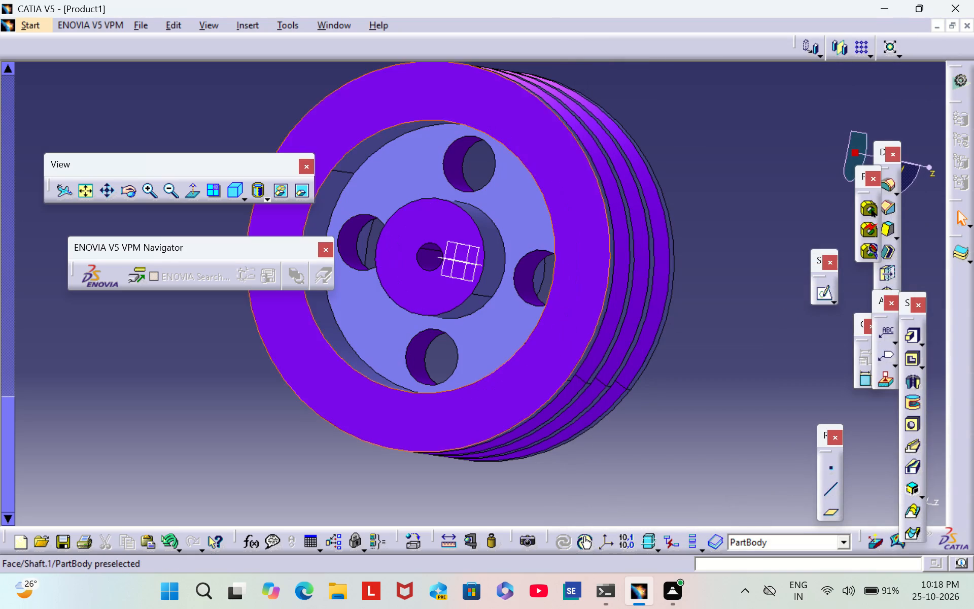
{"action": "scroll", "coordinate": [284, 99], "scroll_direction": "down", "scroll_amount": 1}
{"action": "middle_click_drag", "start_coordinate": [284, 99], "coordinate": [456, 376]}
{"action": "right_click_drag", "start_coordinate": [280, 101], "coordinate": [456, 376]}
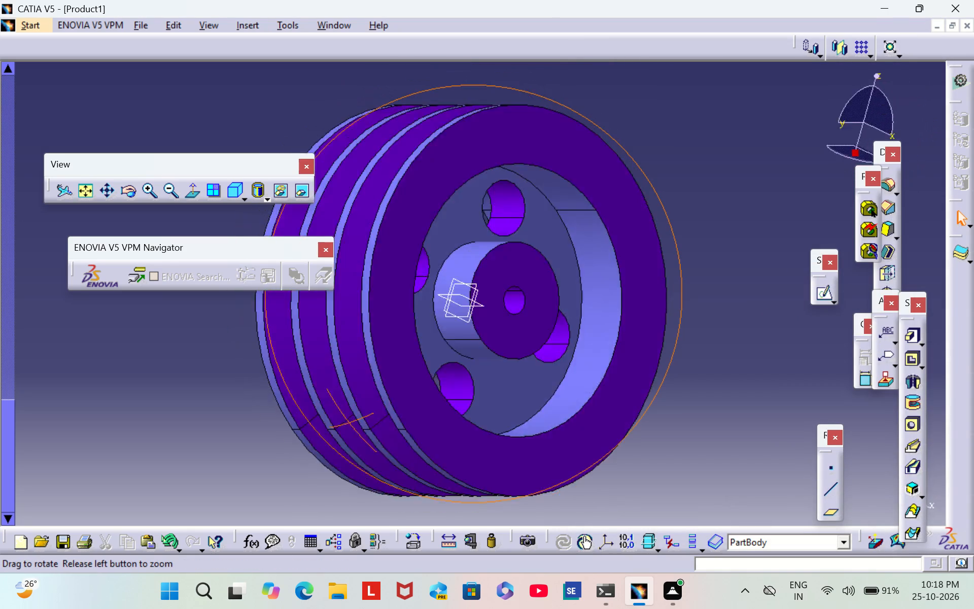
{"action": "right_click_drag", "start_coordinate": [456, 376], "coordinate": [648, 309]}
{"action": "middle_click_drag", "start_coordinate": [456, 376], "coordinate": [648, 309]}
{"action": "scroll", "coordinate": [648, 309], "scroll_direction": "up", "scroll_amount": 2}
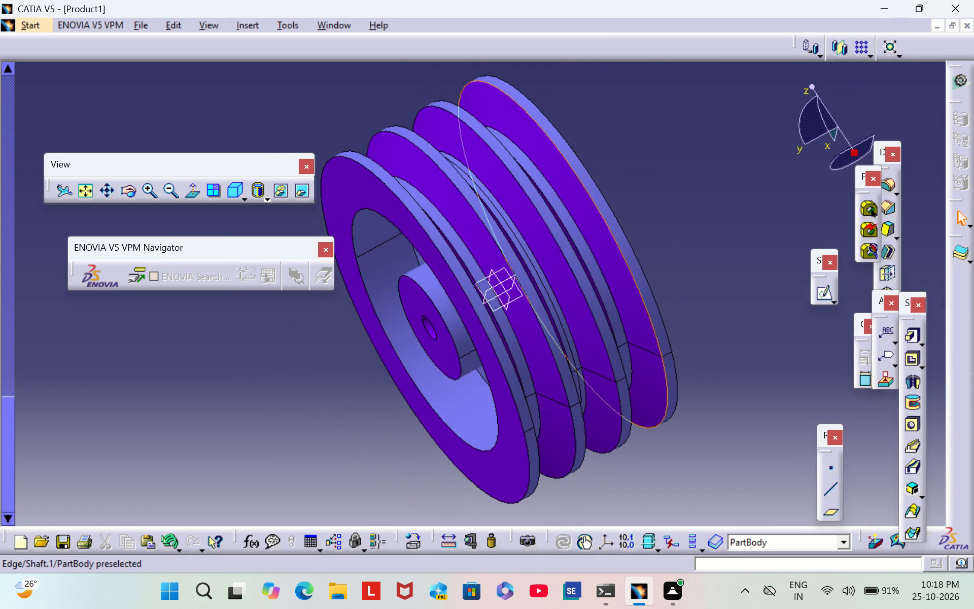
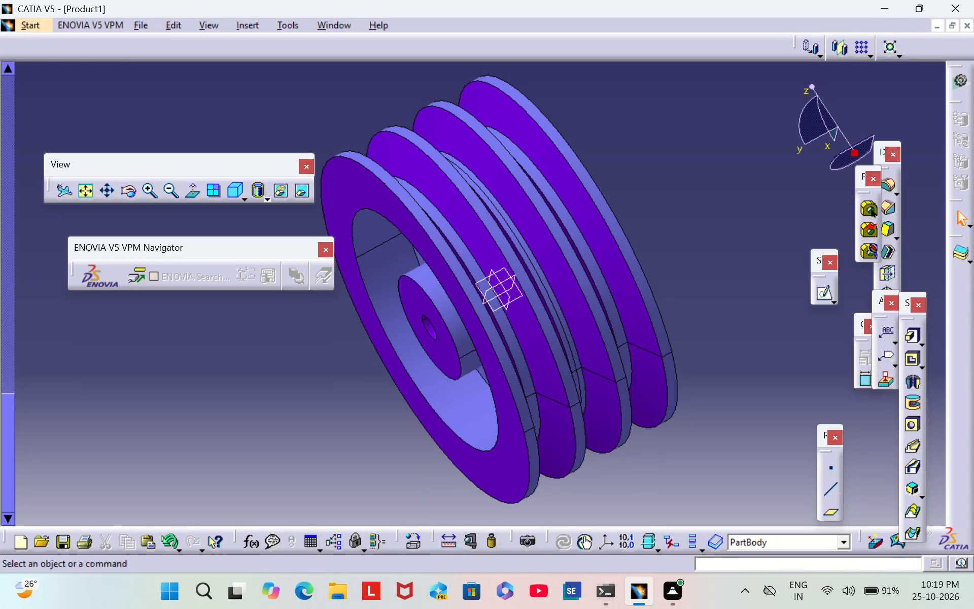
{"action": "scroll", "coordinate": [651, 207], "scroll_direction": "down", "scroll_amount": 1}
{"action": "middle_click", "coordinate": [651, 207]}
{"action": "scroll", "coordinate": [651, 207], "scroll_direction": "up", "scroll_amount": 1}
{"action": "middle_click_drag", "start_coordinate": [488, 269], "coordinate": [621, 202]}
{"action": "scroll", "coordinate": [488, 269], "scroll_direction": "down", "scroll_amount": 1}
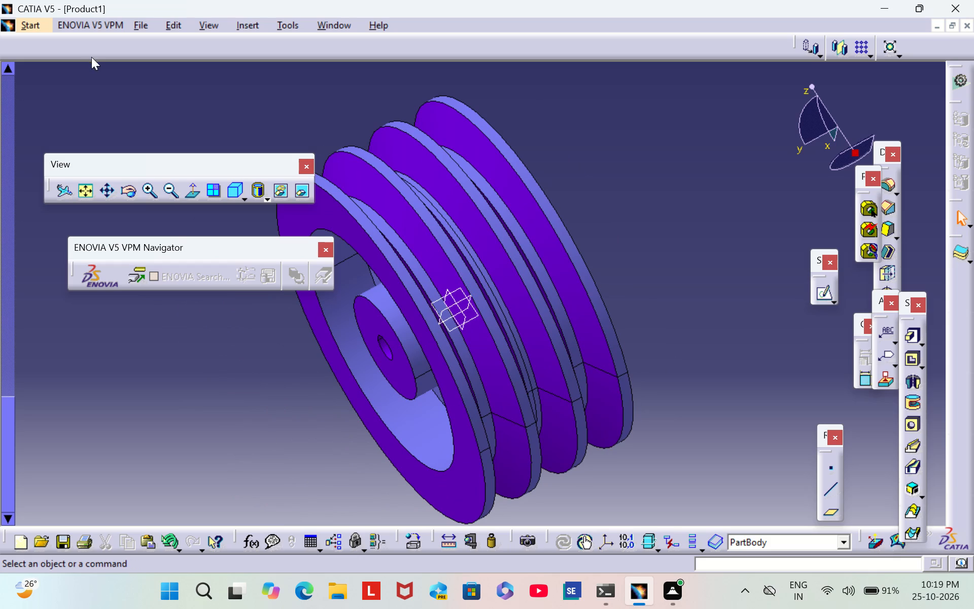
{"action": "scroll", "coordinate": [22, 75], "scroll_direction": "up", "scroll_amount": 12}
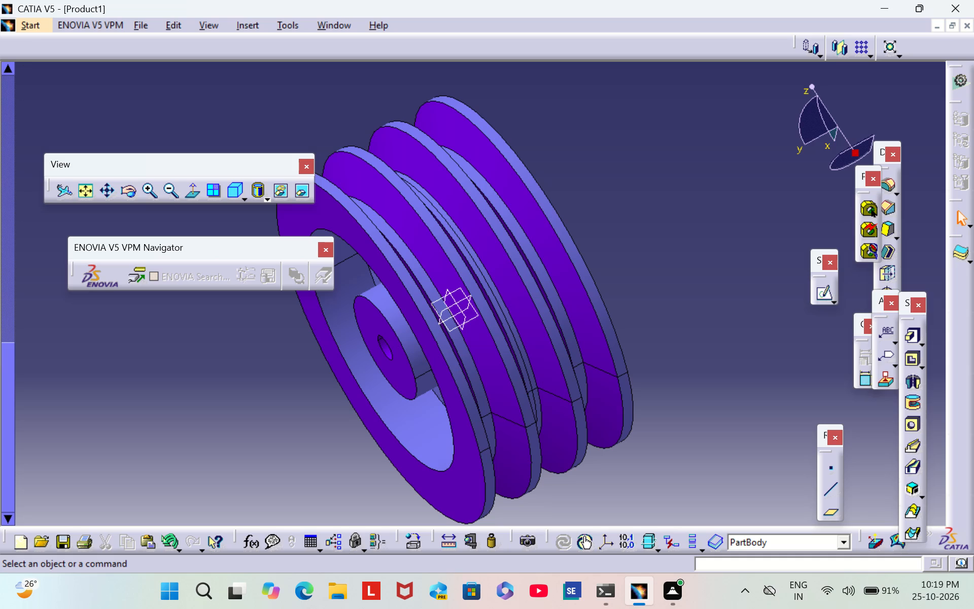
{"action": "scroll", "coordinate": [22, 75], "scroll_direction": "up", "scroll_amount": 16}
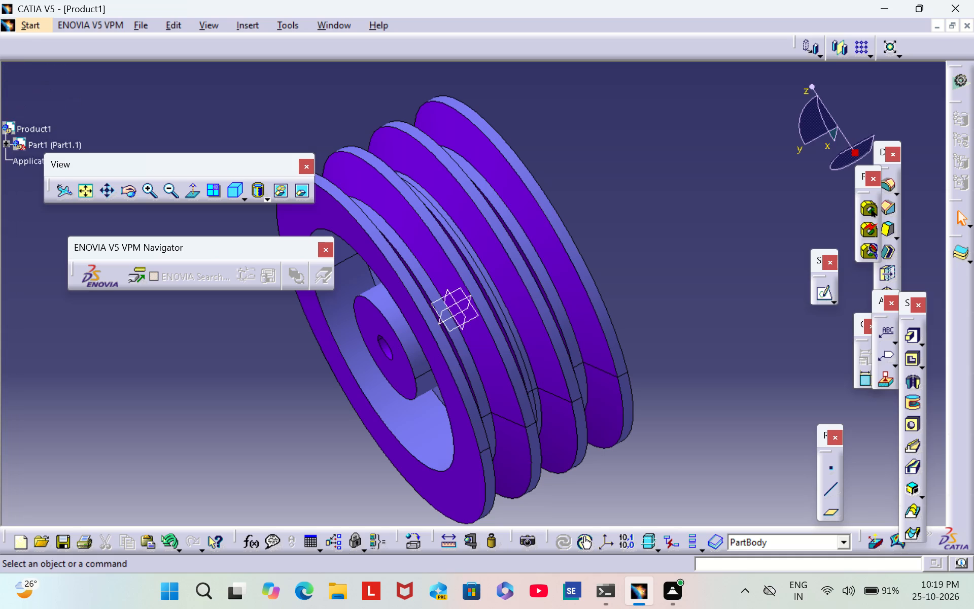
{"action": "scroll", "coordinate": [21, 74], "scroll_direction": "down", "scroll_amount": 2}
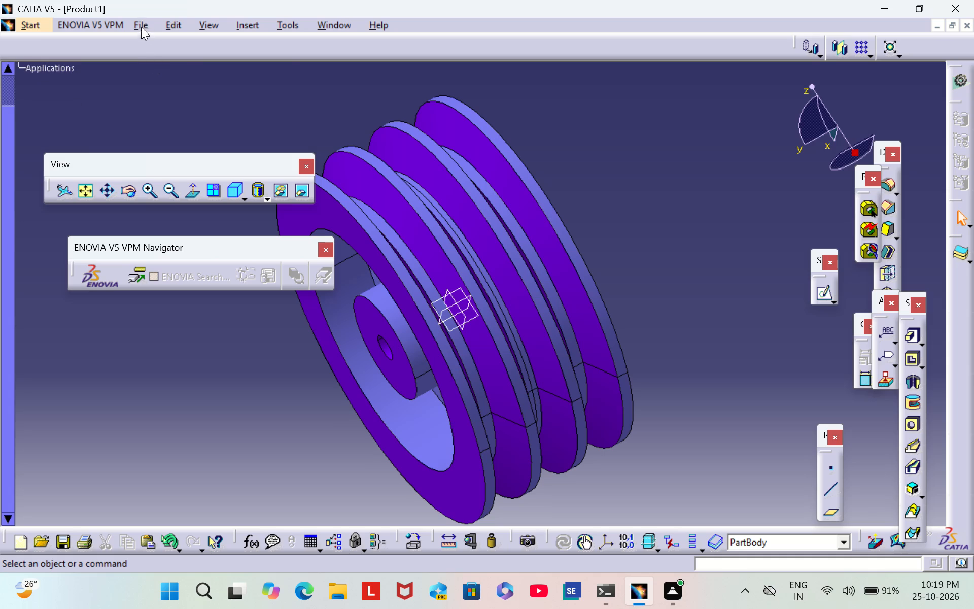
Save the pulley part to the Desktop as a CATPart named PART 21, accepting the update of its links in session.
{"action": "left_click", "coordinate": [139, 27]}
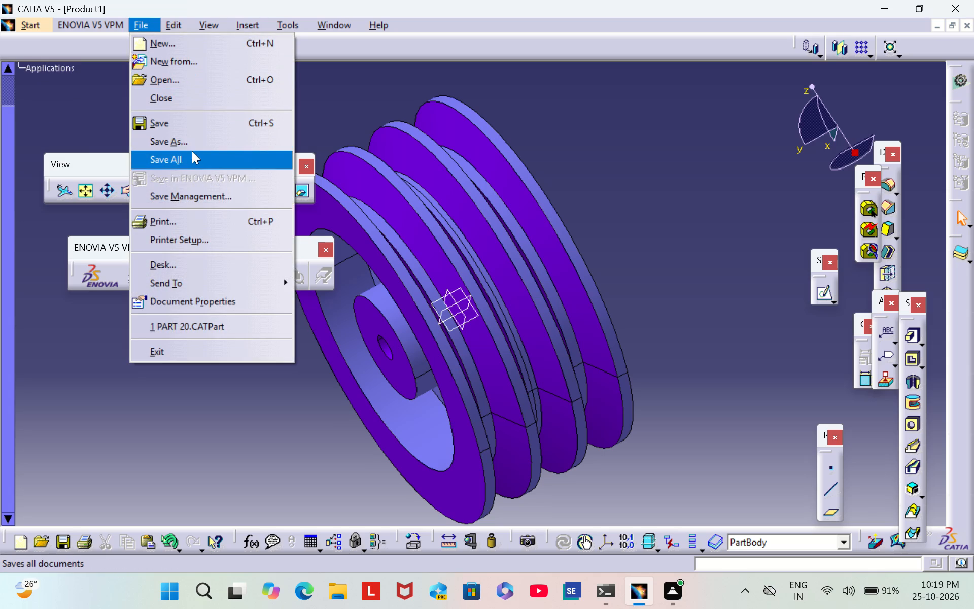
{"action": "left_click", "coordinate": [192, 146]}
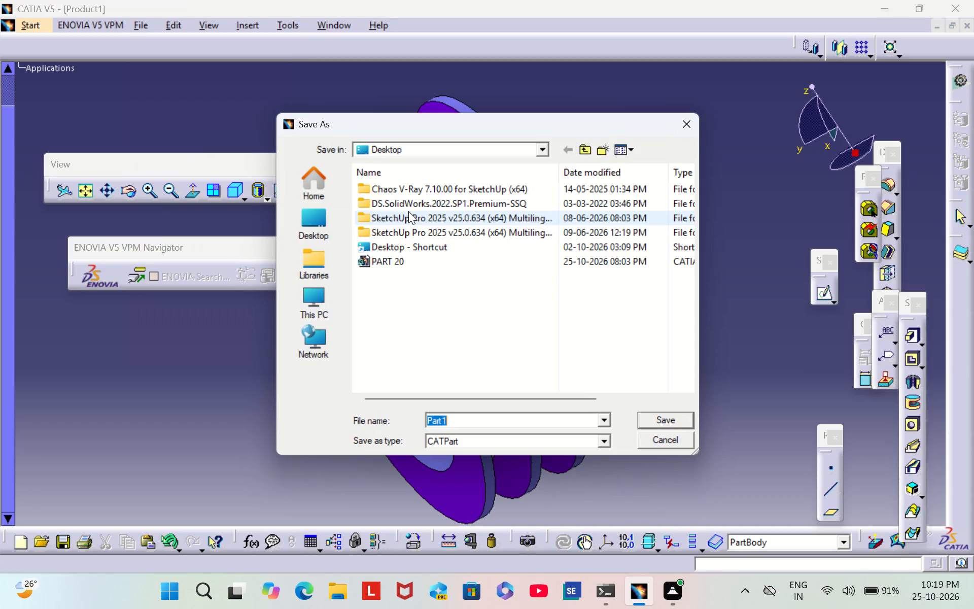
{"action": "key", "text": "BackSpace"}
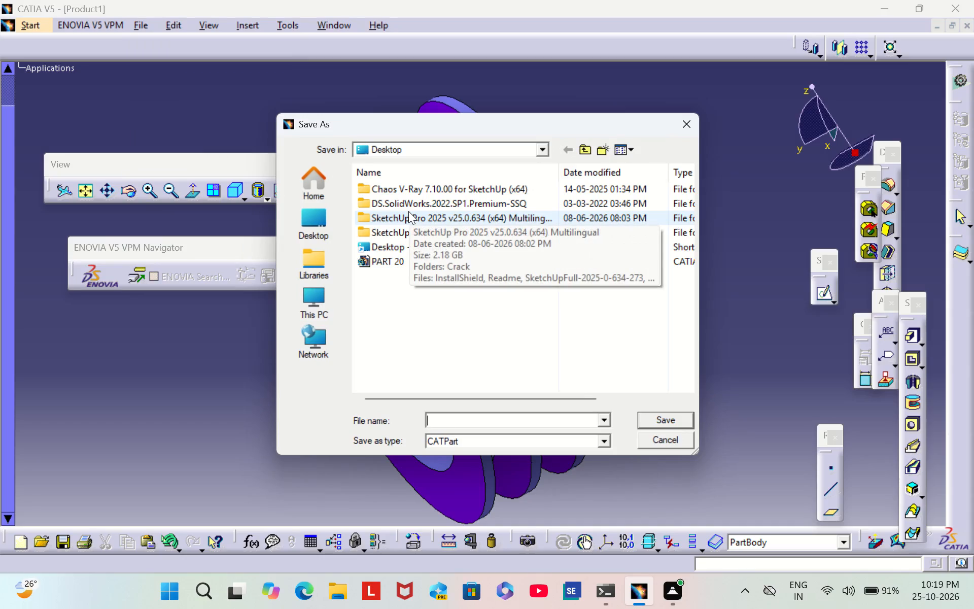
{"action": "type", "text": "PART"}
{"action": "key", "text": "space"}
{"action": "type", "text": "21"}
{"action": "key", "text": "Return"}
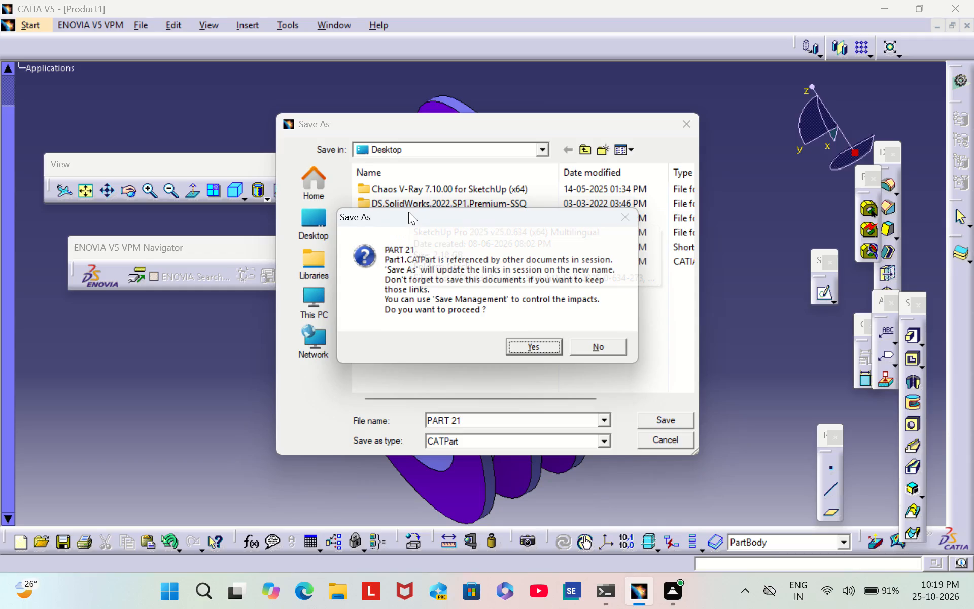
{"action": "left_click", "coordinate": [538, 348]}
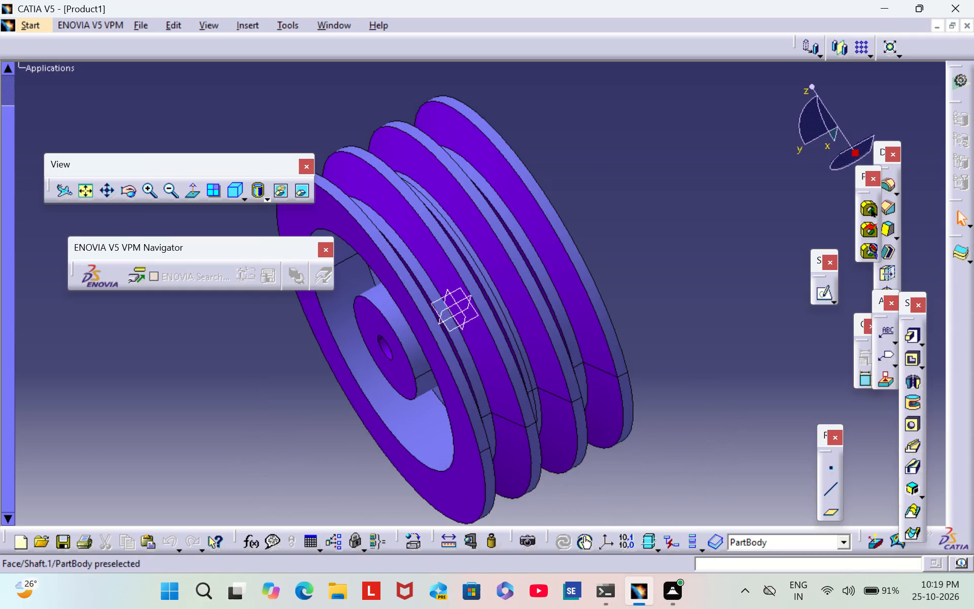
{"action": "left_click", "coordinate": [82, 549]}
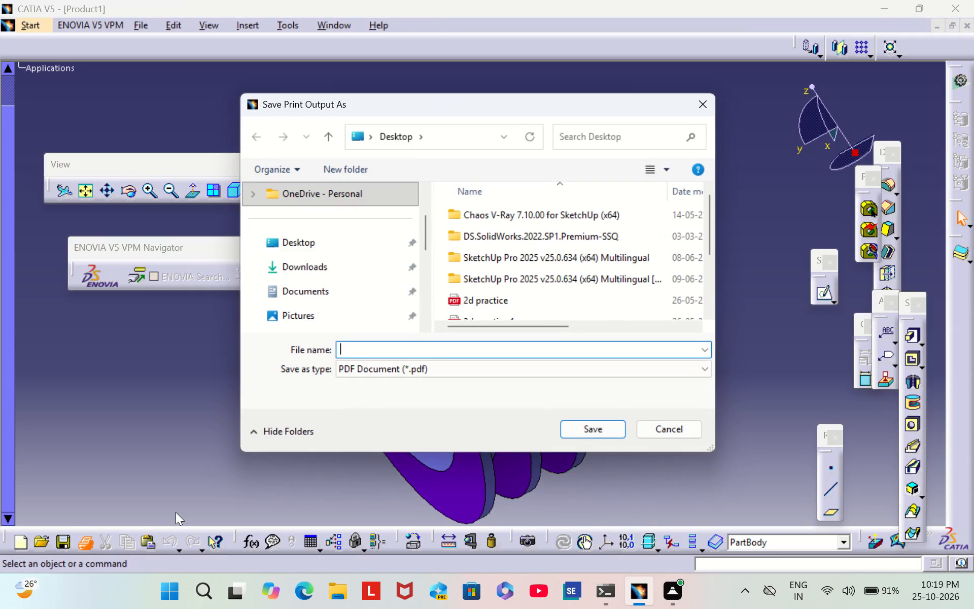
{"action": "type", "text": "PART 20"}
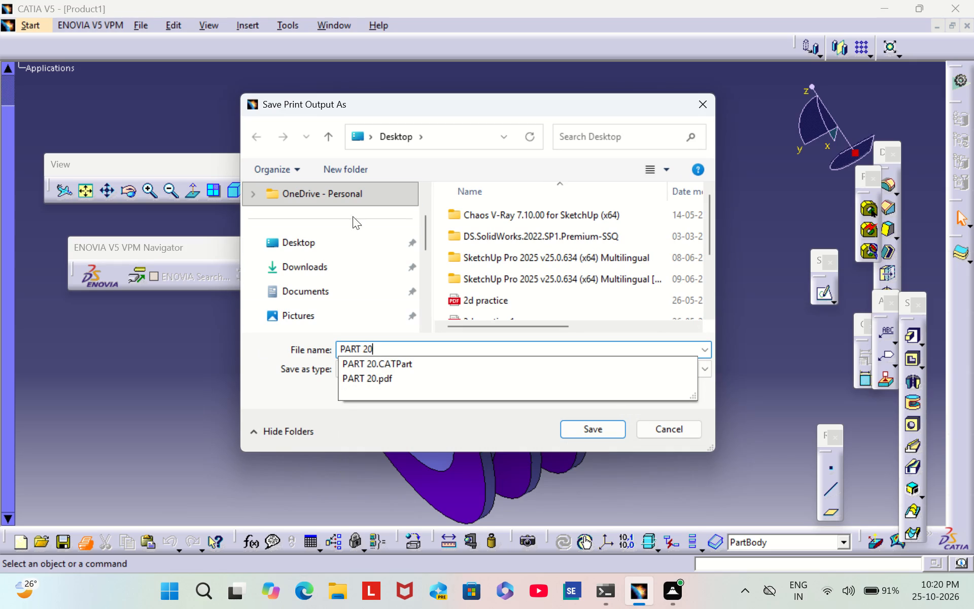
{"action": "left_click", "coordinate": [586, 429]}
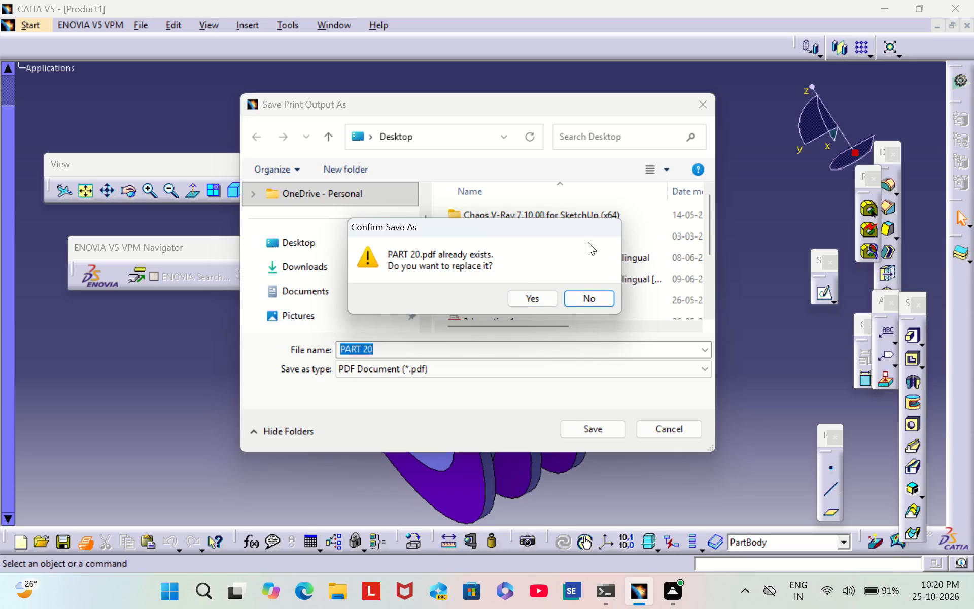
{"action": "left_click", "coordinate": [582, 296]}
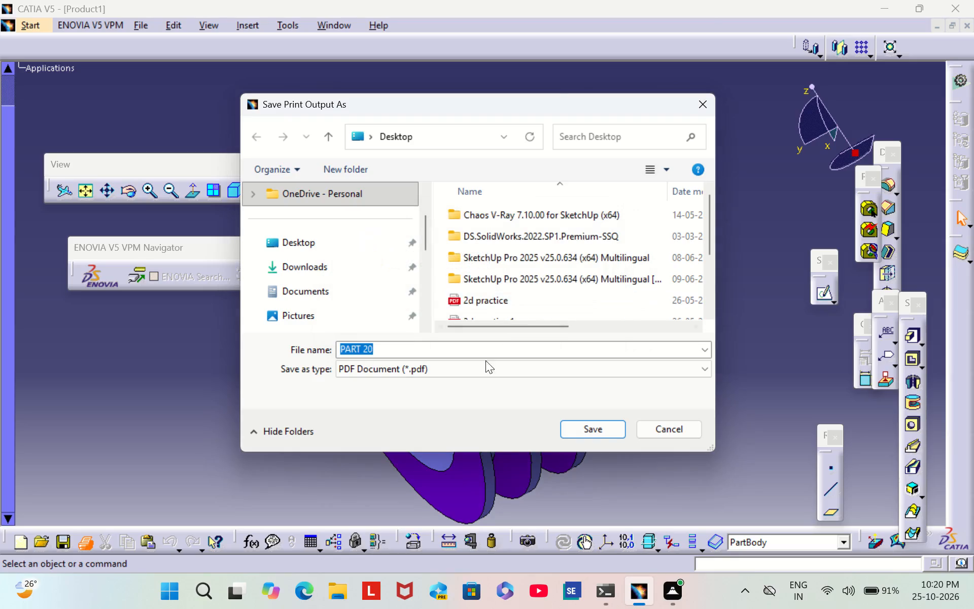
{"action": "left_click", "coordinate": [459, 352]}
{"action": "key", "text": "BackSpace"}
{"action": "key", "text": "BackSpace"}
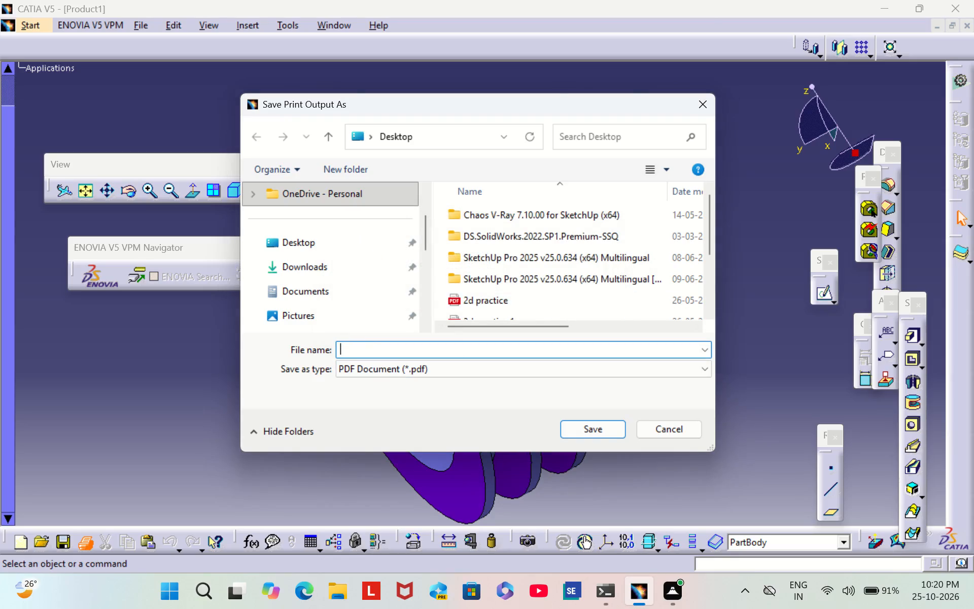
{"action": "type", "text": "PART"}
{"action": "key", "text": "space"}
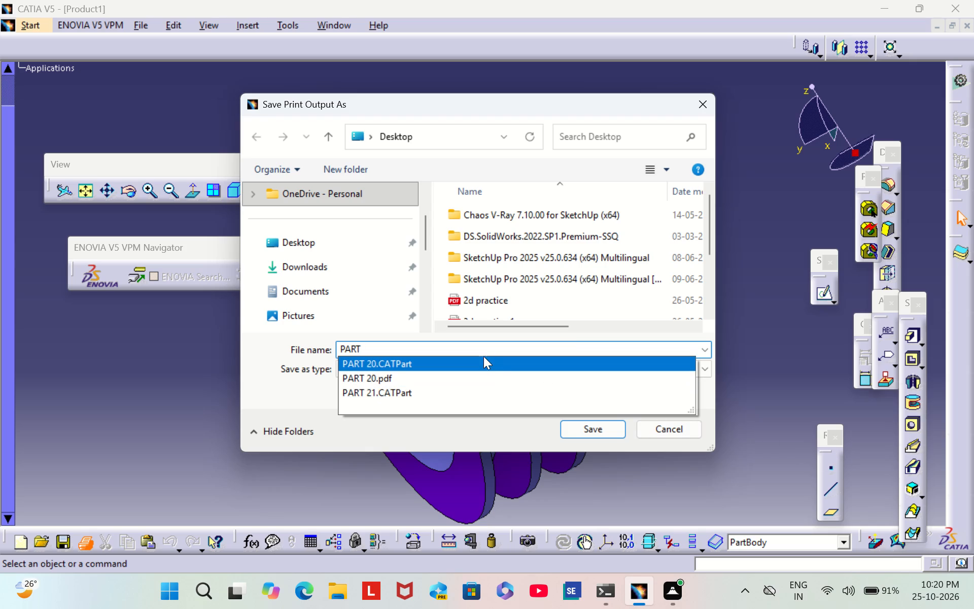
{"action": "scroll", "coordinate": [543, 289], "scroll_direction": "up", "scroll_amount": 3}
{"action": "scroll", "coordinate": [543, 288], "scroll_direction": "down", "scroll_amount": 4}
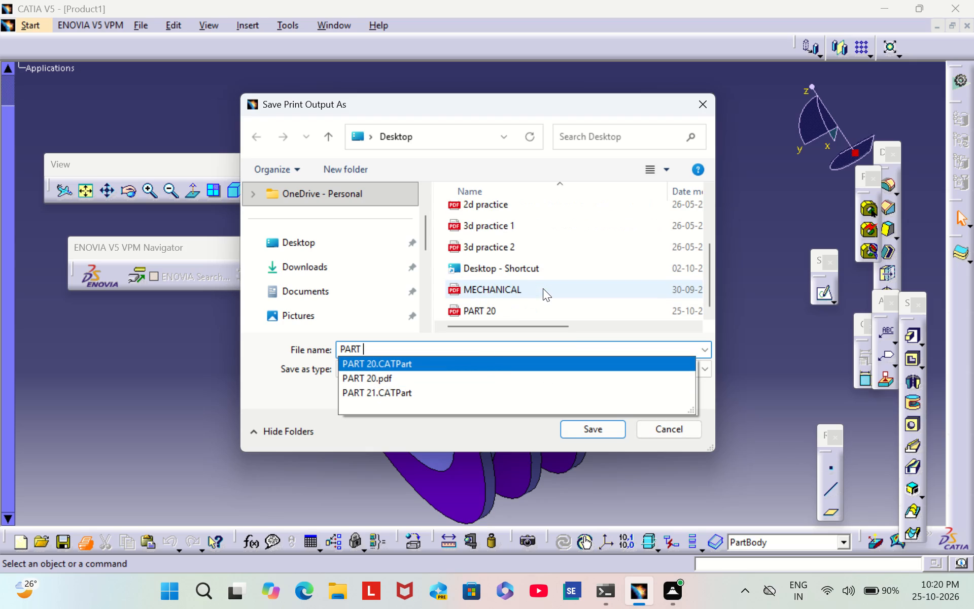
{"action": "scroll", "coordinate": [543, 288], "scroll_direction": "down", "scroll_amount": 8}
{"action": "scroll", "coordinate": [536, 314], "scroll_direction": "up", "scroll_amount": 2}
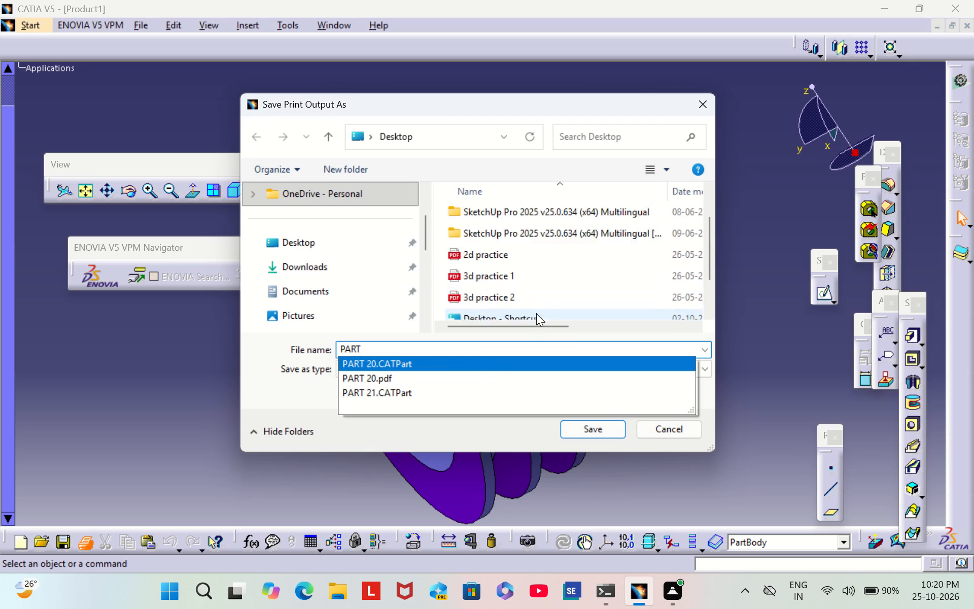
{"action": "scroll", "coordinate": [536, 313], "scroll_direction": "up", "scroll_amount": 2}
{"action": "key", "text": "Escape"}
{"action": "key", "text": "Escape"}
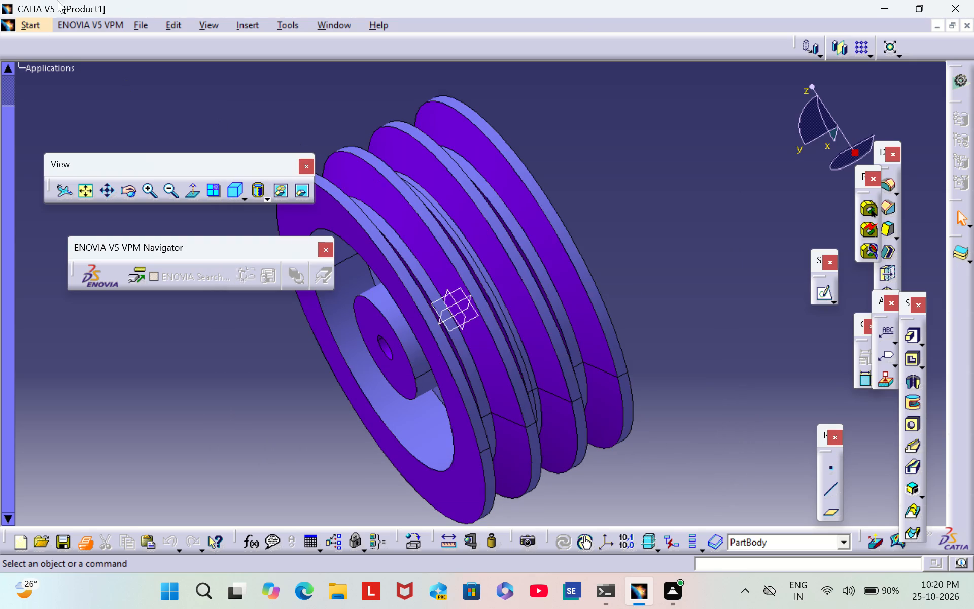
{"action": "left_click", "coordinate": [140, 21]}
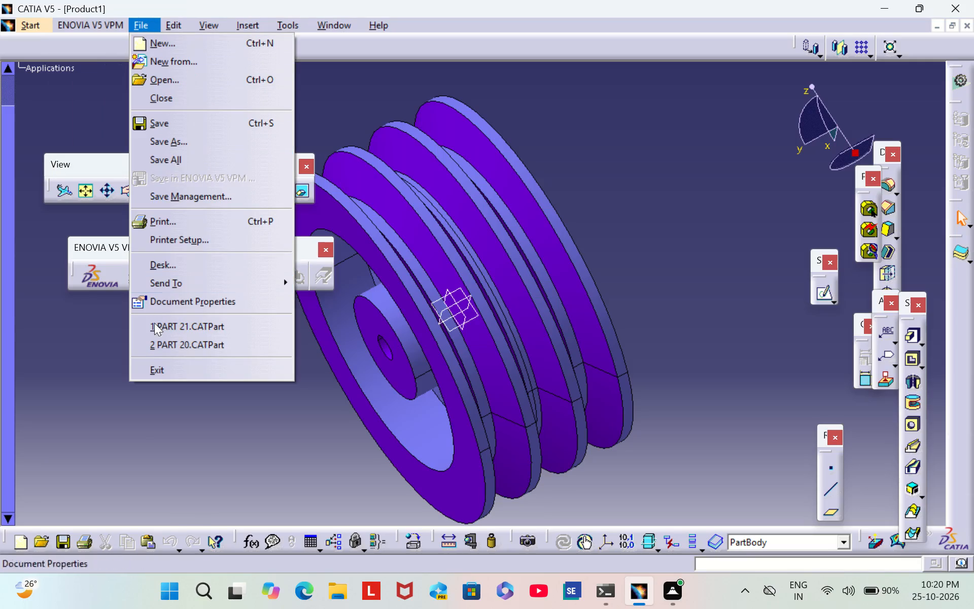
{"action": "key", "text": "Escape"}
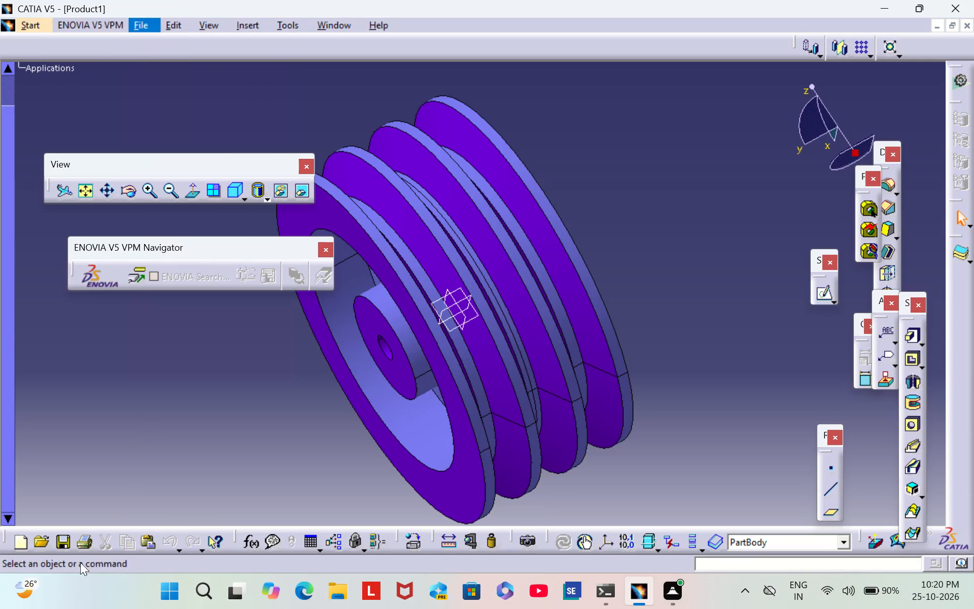
Print the current pulley view to a PDF document named PART 21 on the Desktop.
{"action": "left_click", "coordinate": [82, 544]}
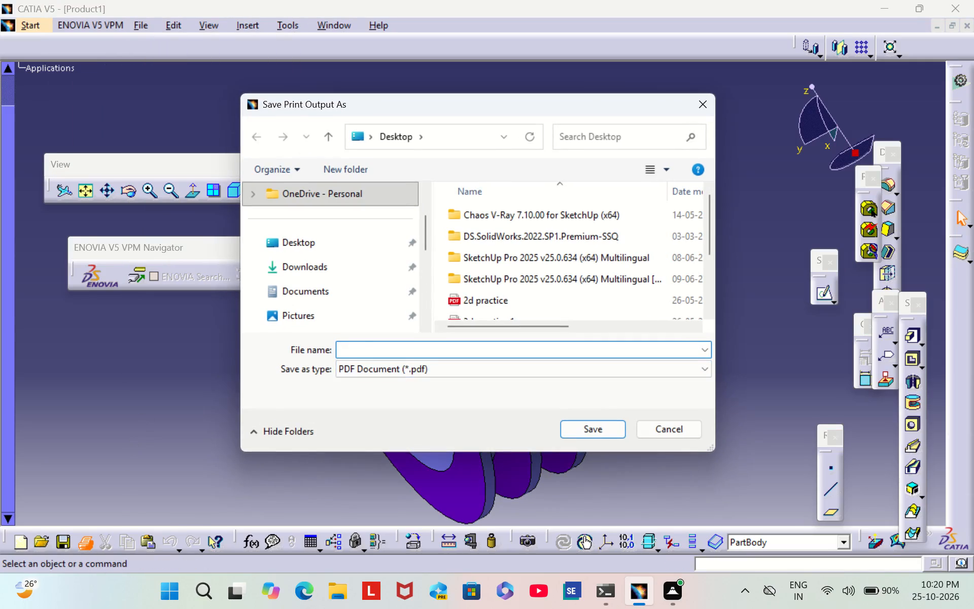
{"action": "type", "text": "PART 21"}
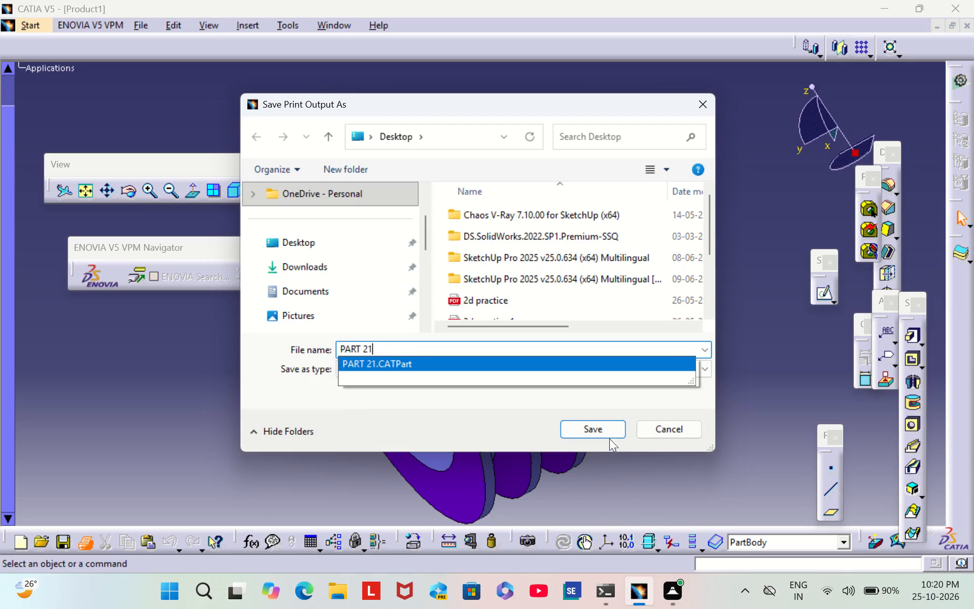
{"action": "left_click", "coordinate": [606, 434]}
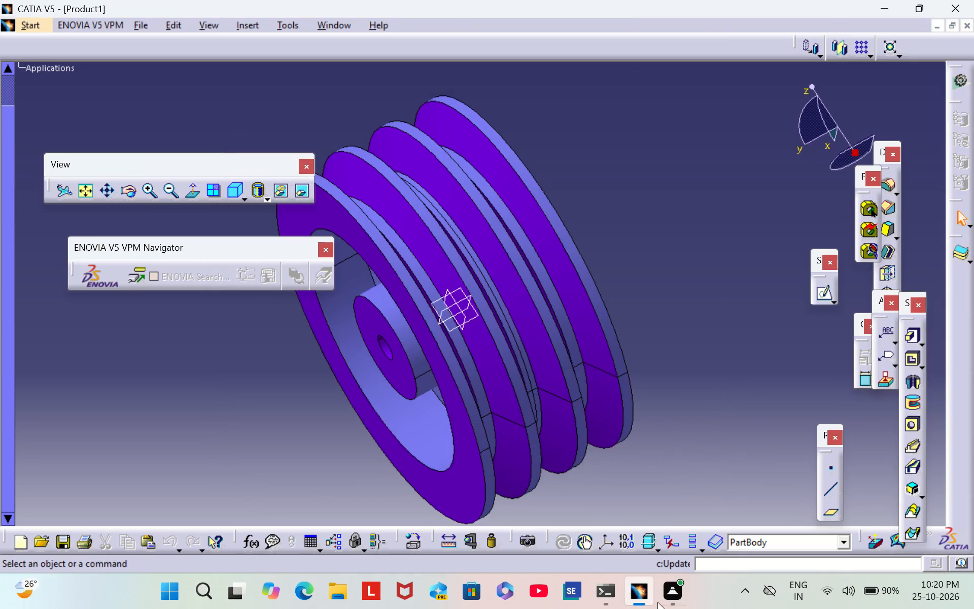